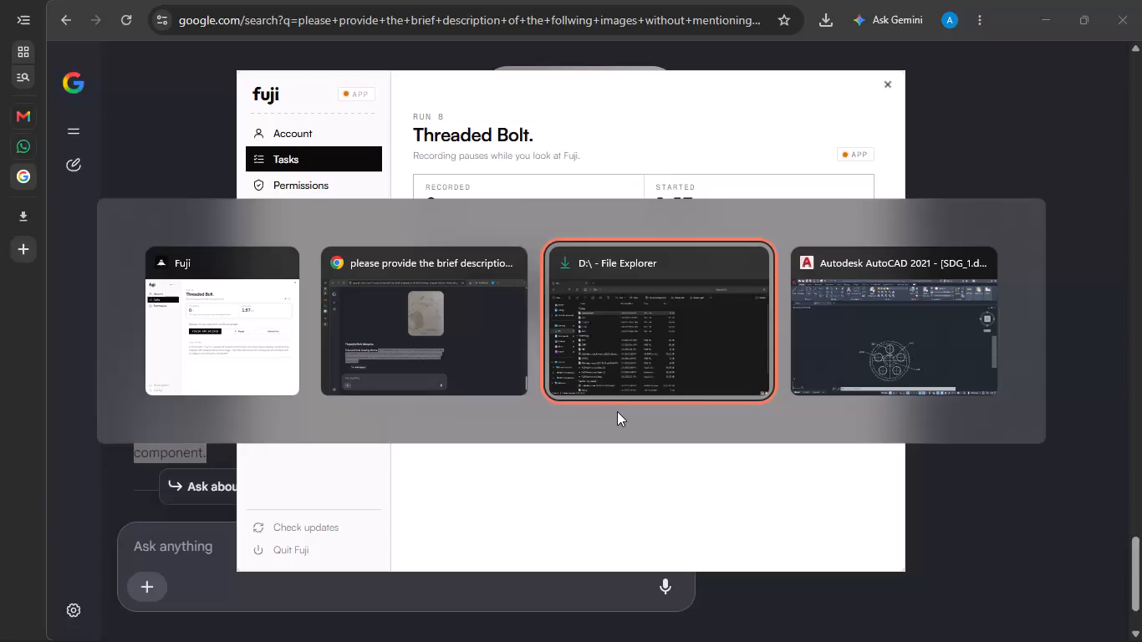
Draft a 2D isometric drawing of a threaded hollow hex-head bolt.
Switch to AutoCAD and start a new blank drawing.
{"action": "key", "text": "alt+Tab"}
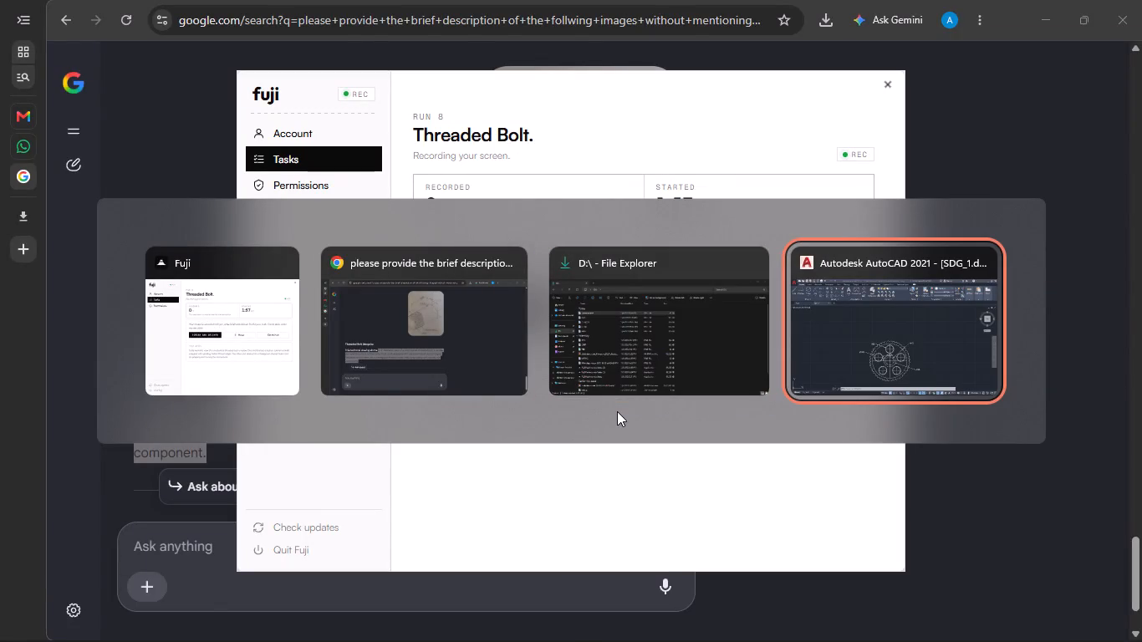
{"action": "left_click", "coordinate": [69, 131]}
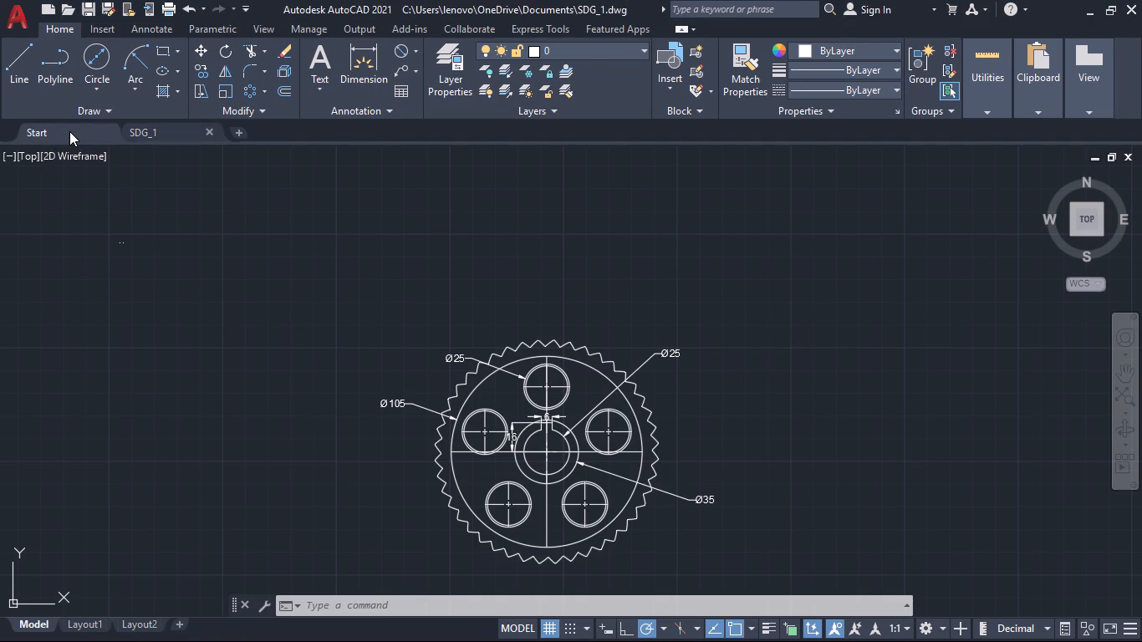
{"action": "left_click", "coordinate": [240, 300]}
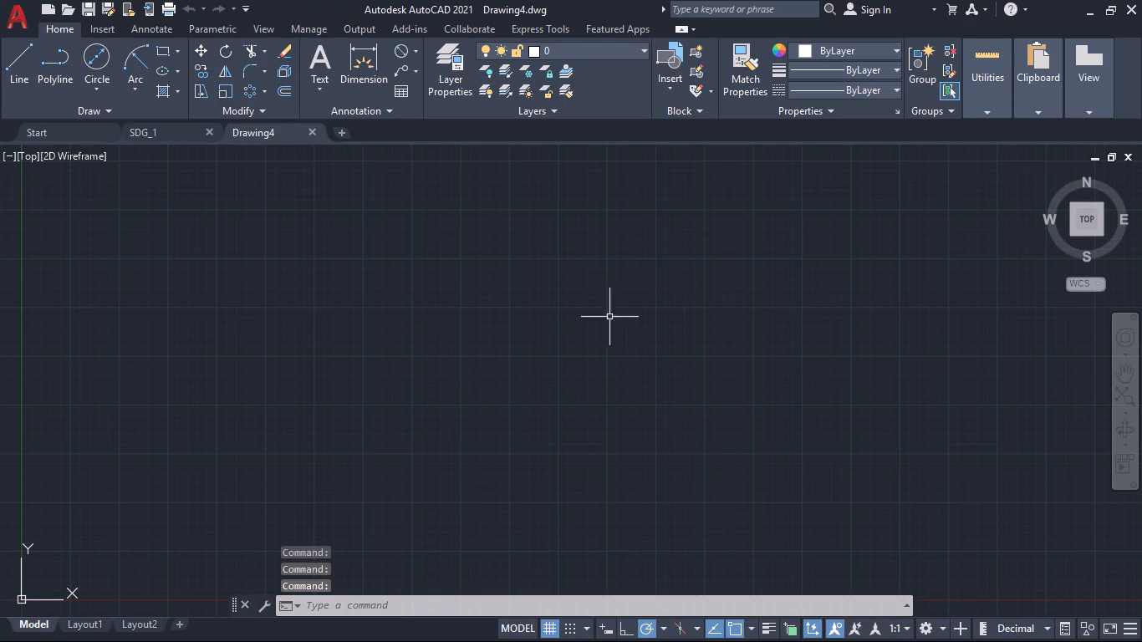
{"action": "left_click", "coordinate": [537, 230]}
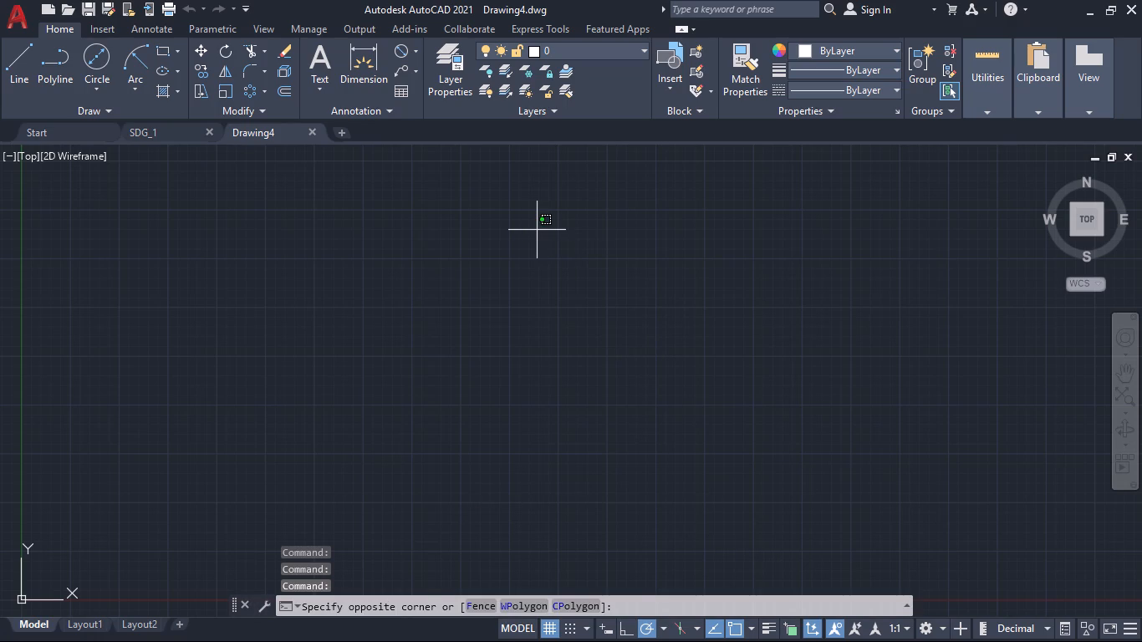
{"action": "left_click", "coordinate": [710, 423]}
Configure the drawing units with a length precision of 0.0 and an insertion scale in millimeters.
{"action": "type", "text": "un"}
{"action": "key", "text": "Return"}
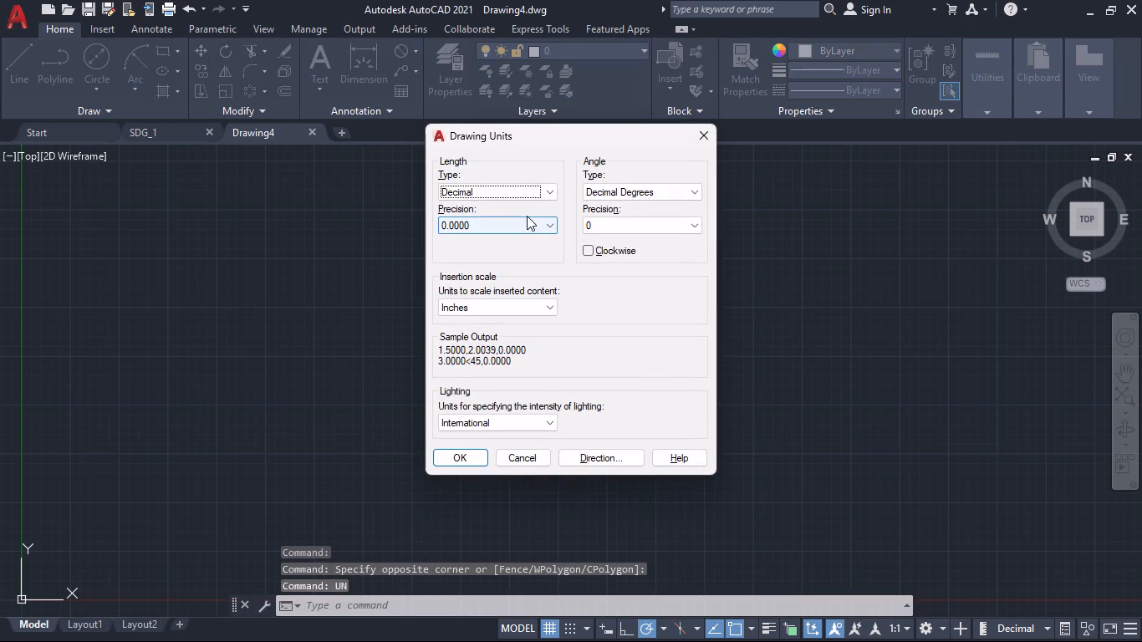
{"action": "left_click", "coordinate": [527, 216]}
{"action": "left_click", "coordinate": [531, 224]}
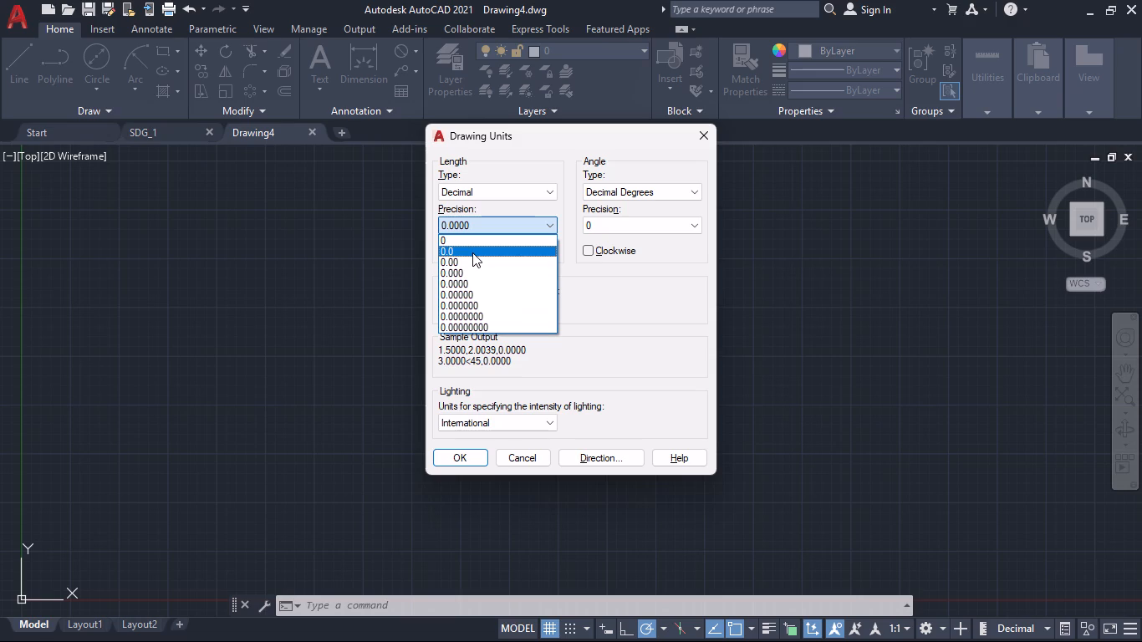
{"action": "left_click", "coordinate": [472, 252]}
{"action": "left_click", "coordinate": [475, 454]}
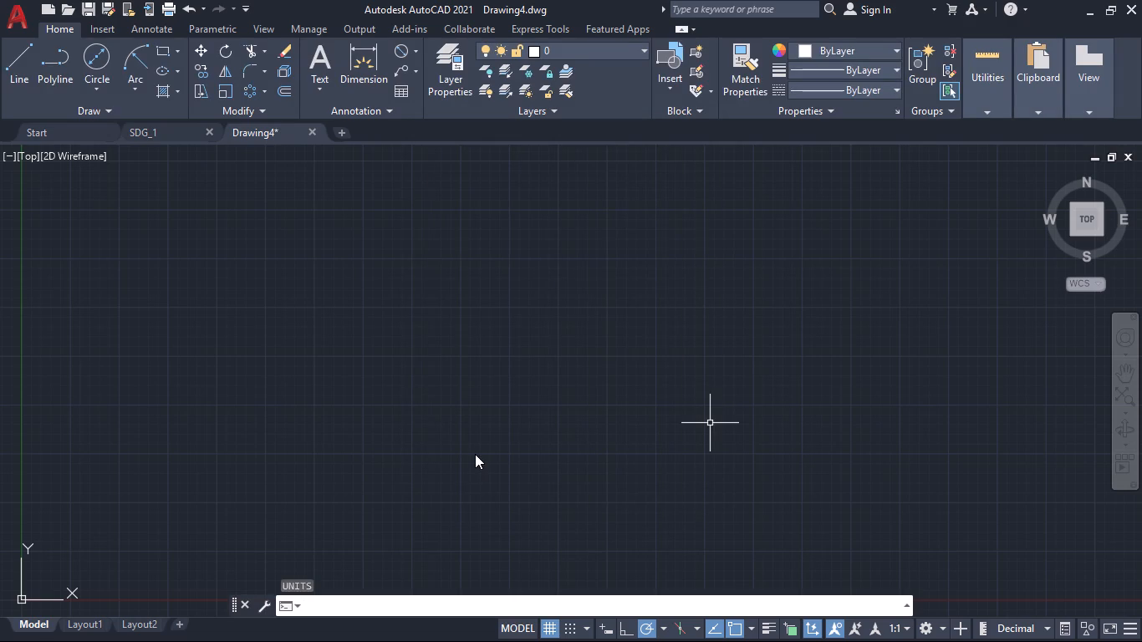
{"action": "type", "text": "un"}
{"action": "key", "text": "Return"}
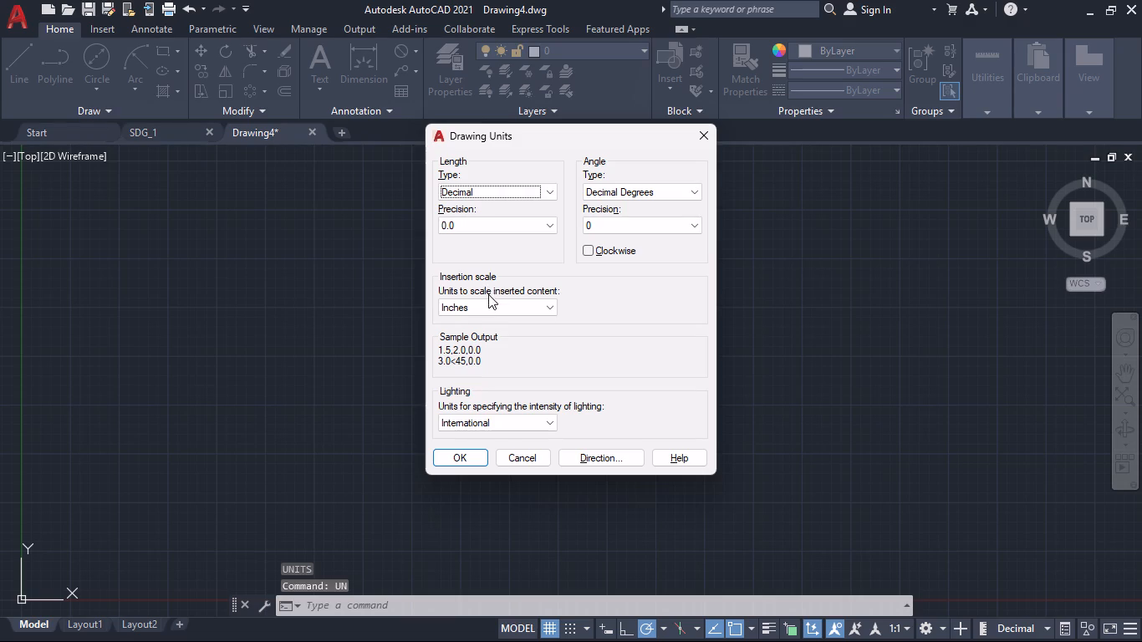
{"action": "left_click", "coordinate": [492, 310]}
{"action": "left_click", "coordinate": [472, 380]}
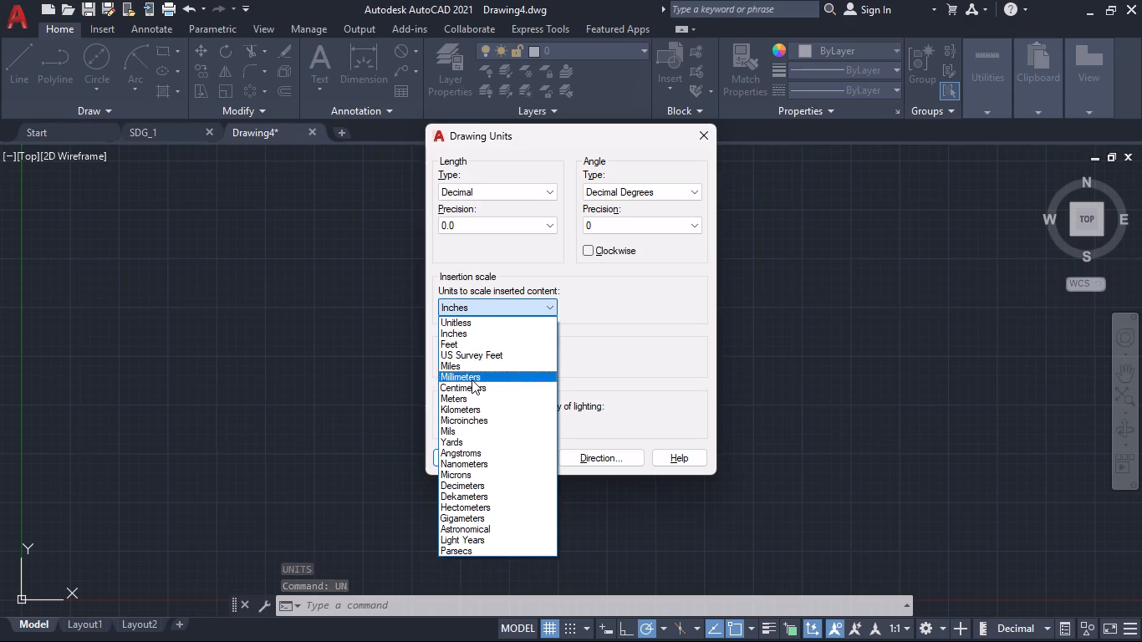
{"action": "left_click", "coordinate": [462, 451]}
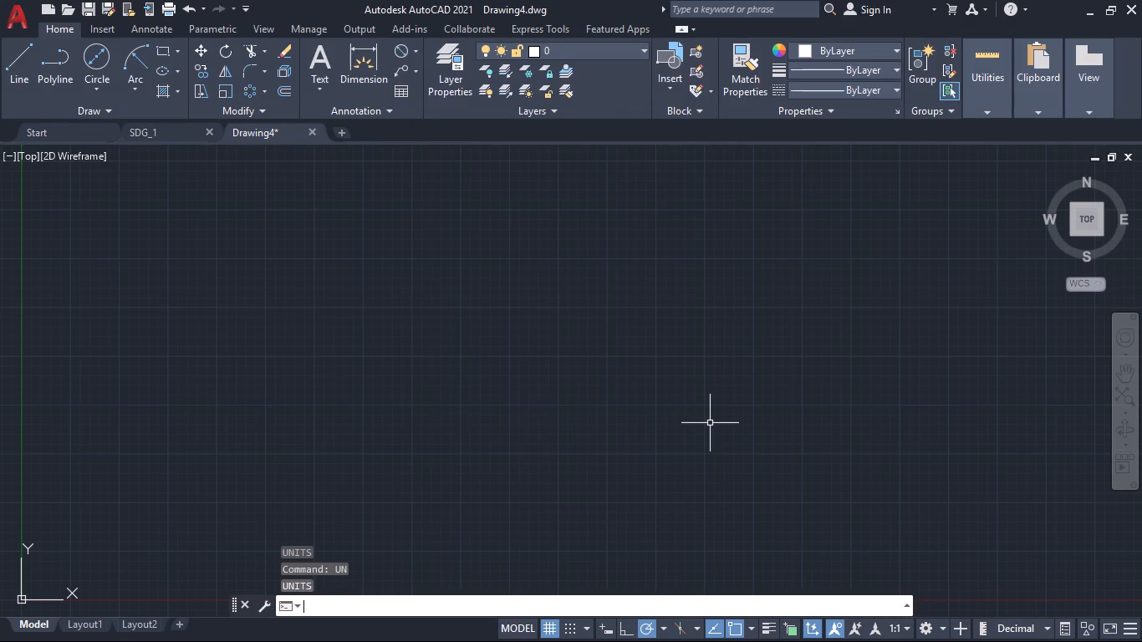
Open the Standard dimension style for modification and set its linear dimension precision to 0.0.
{"action": "type", "text": "de"}
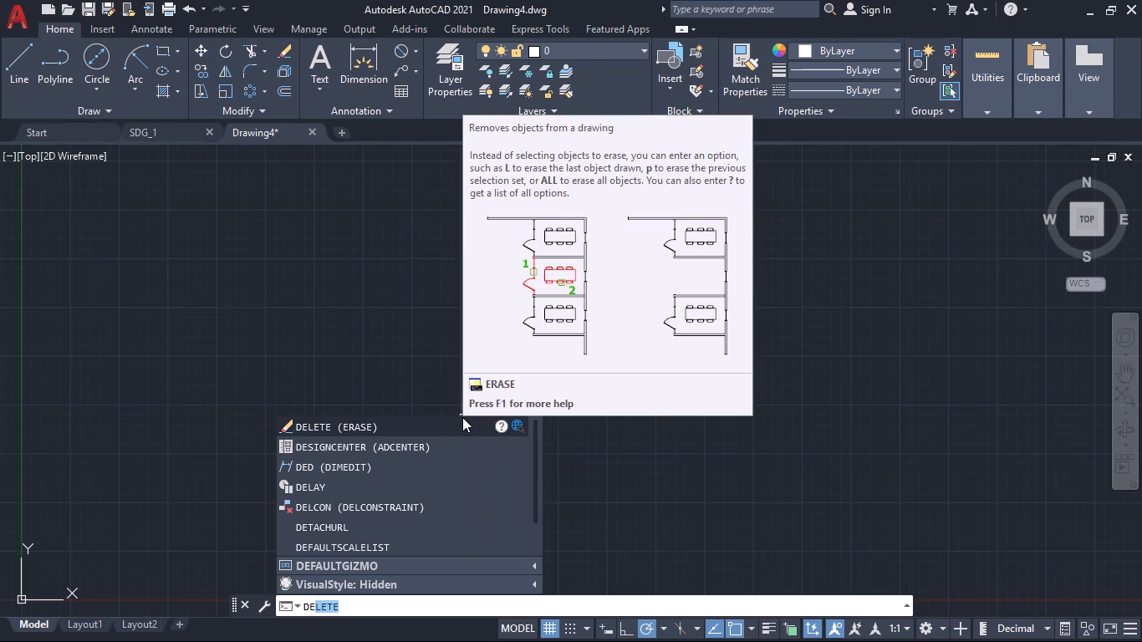
{"action": "key", "text": "BackSpace"}
{"action": "key", "text": "BackSpace"}
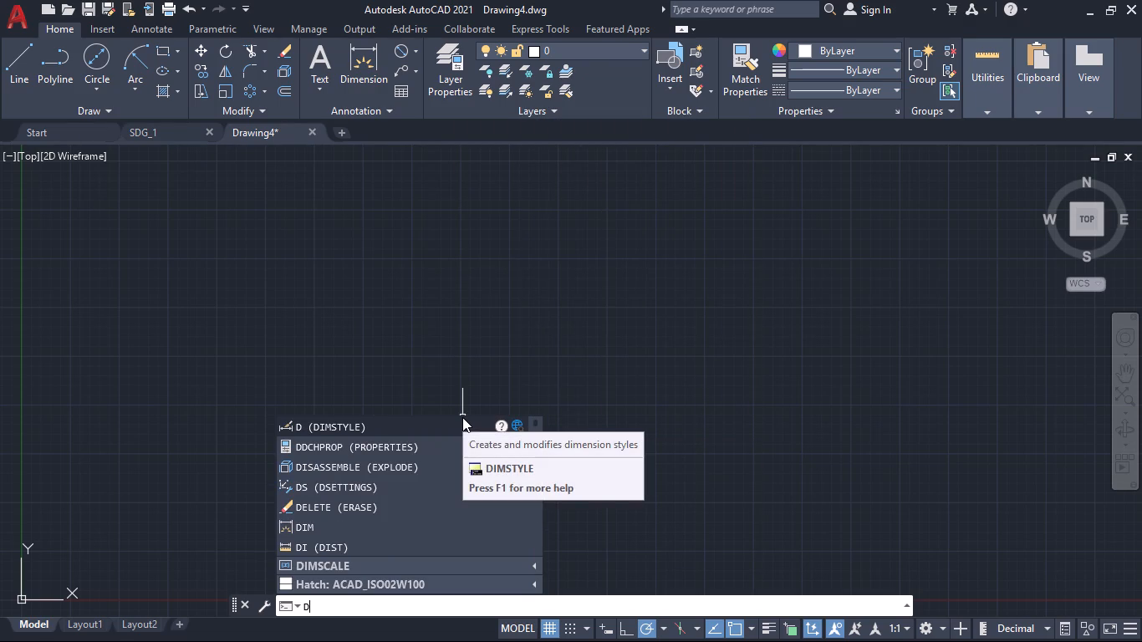
{"action": "key", "text": "Return"}
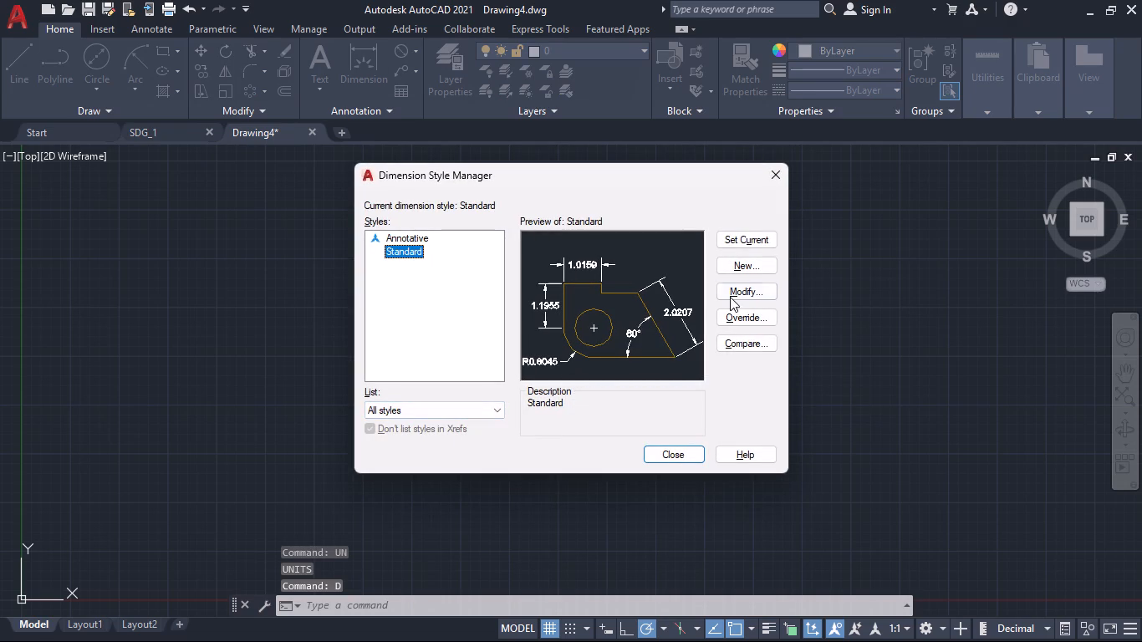
{"action": "left_click", "coordinate": [730, 297]}
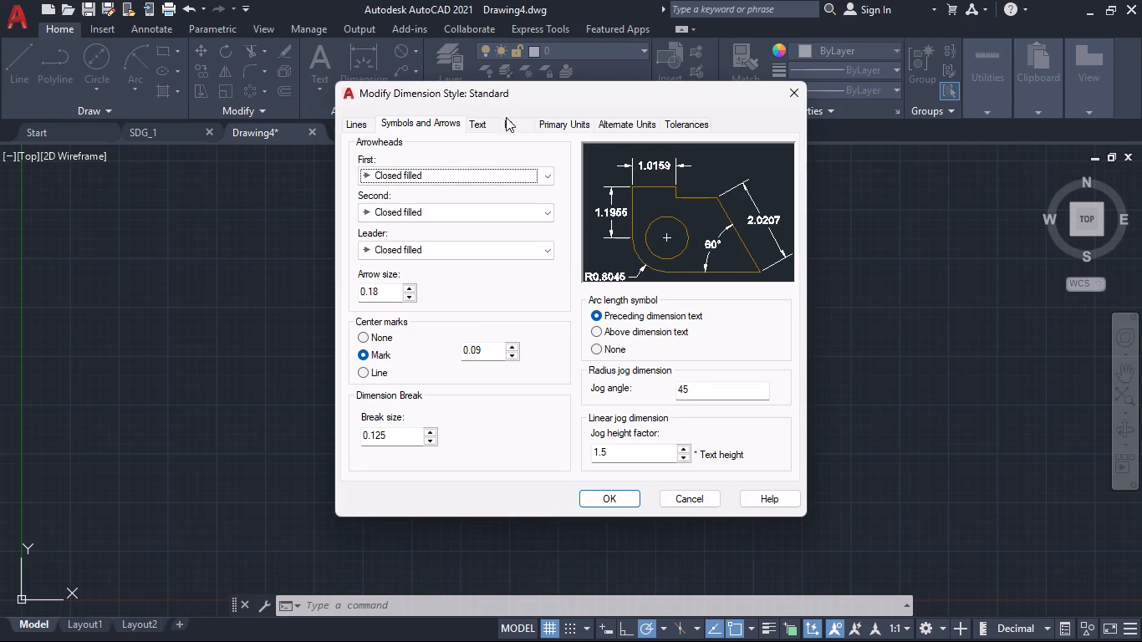
{"action": "left_click", "coordinate": [479, 123]}
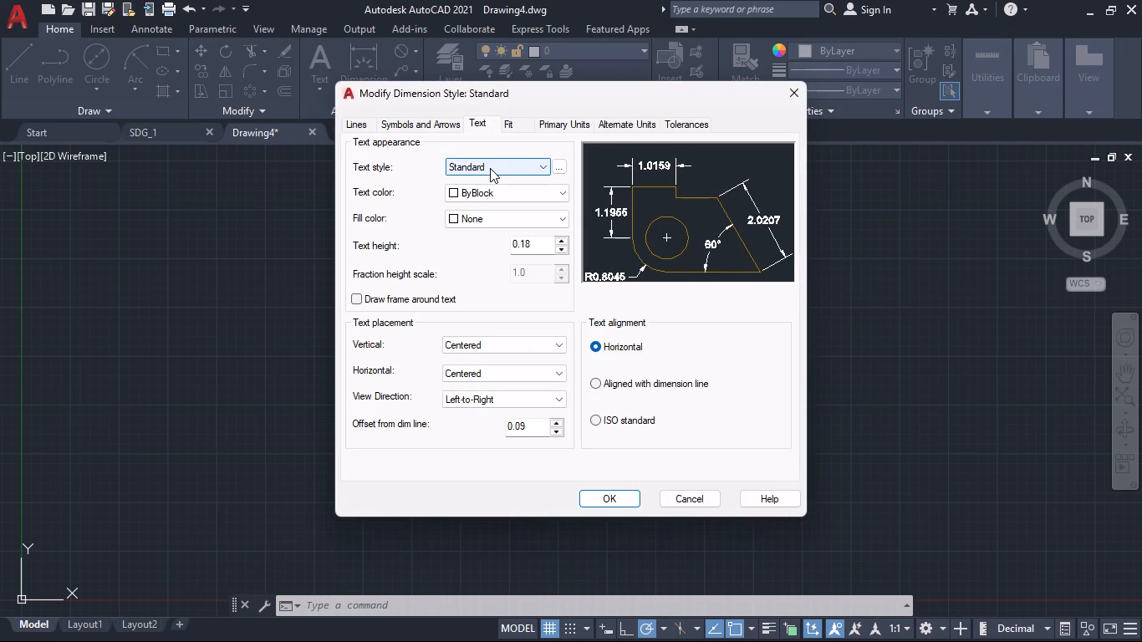
{"action": "left_click", "coordinate": [572, 128]}
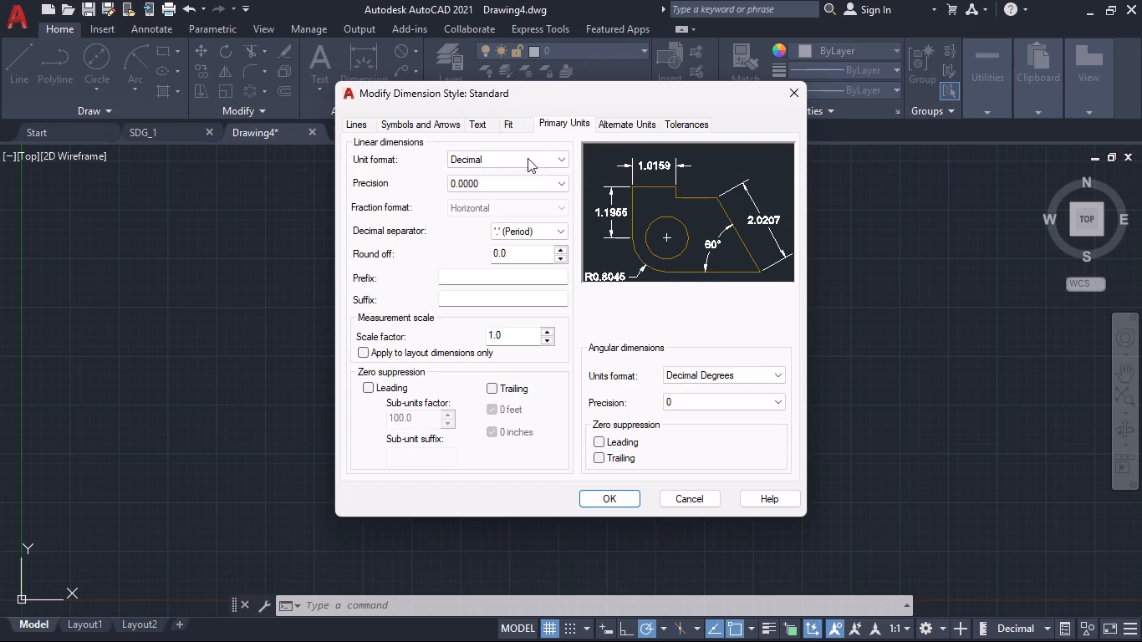
{"action": "left_click", "coordinate": [514, 186]}
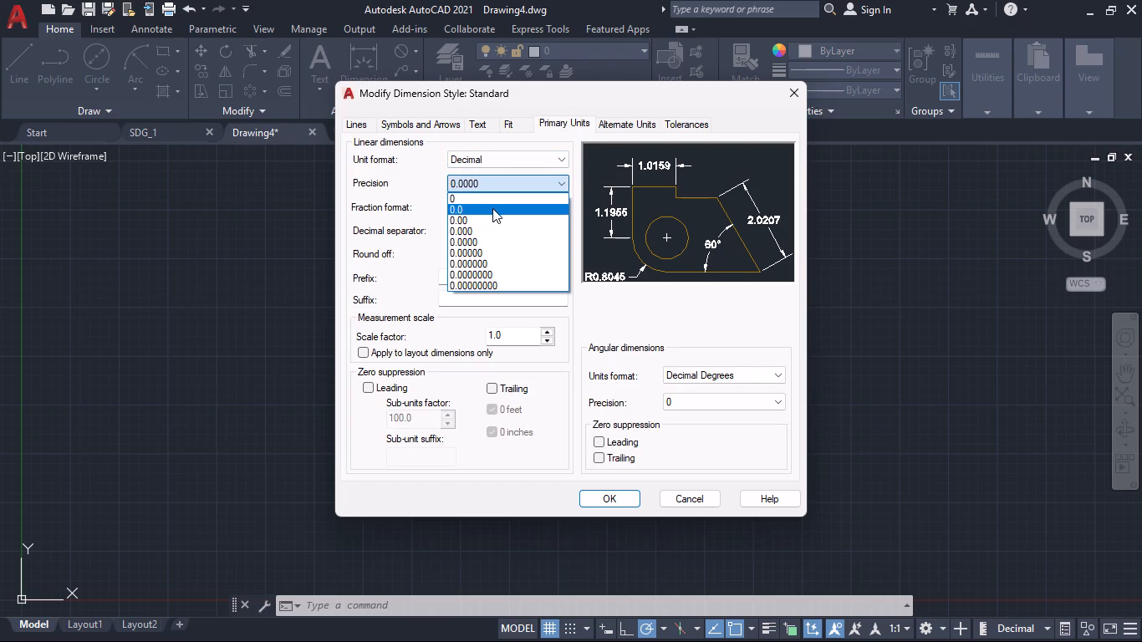
{"action": "left_click", "coordinate": [492, 208]}
Set the dimension style's text height to 2.
{"action": "left_click", "coordinate": [480, 125]}
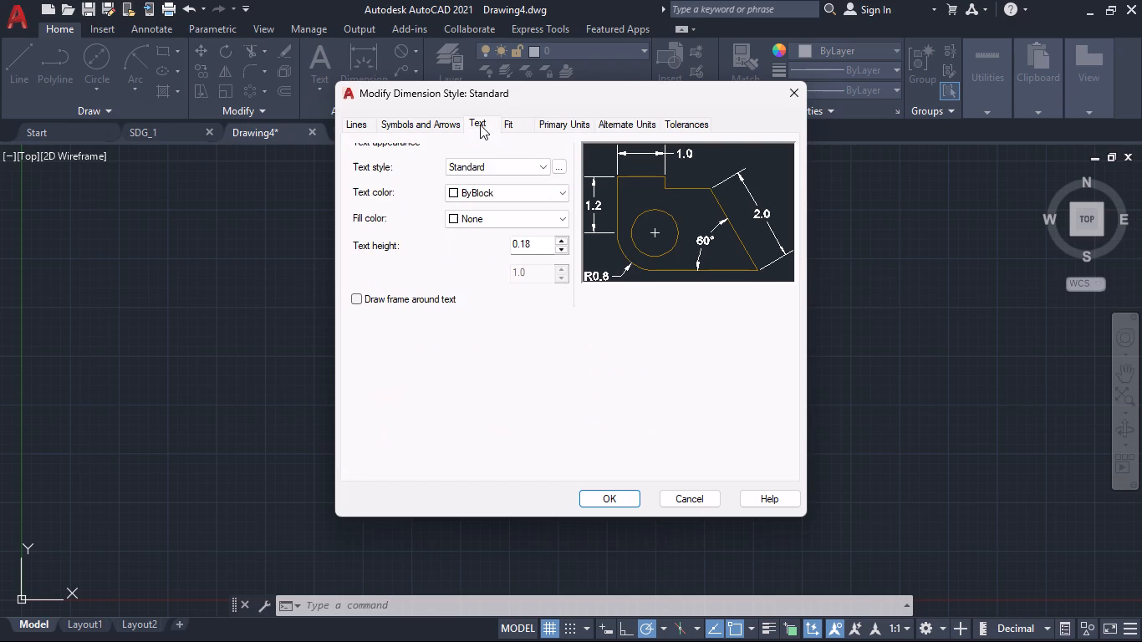
{"action": "double_click", "coordinate": [534, 246]}
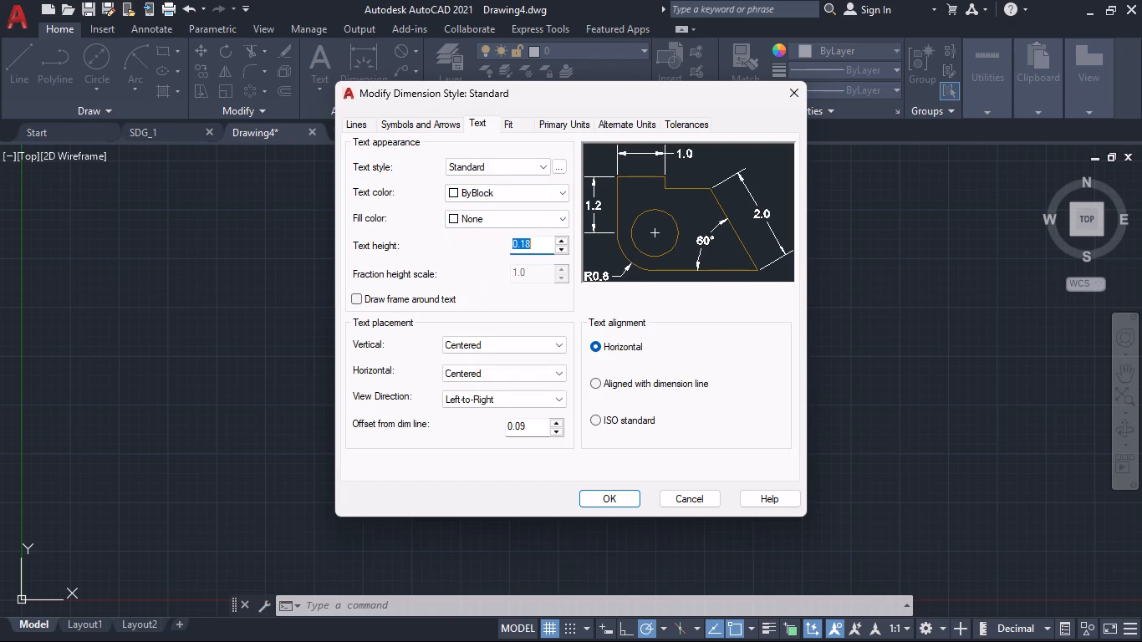
{"action": "key", "text": "2"}
{"action": "key", "text": "Return"}
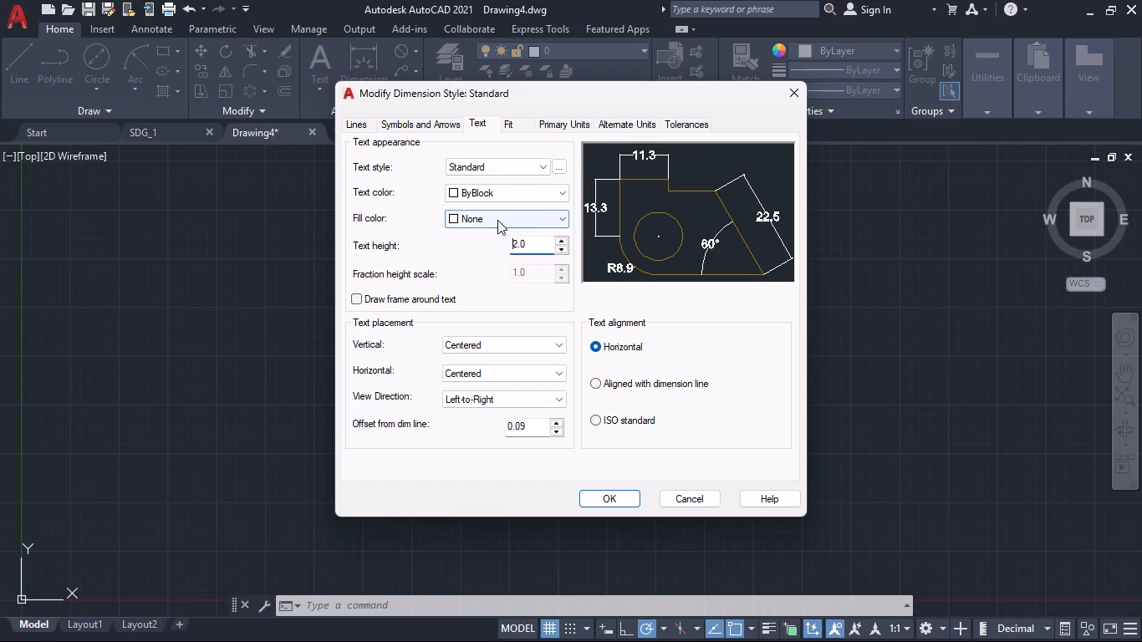
Set the dimension style's arrow size to 1.5, save the changes and make the Standard style current.
{"action": "left_click", "coordinate": [450, 125]}
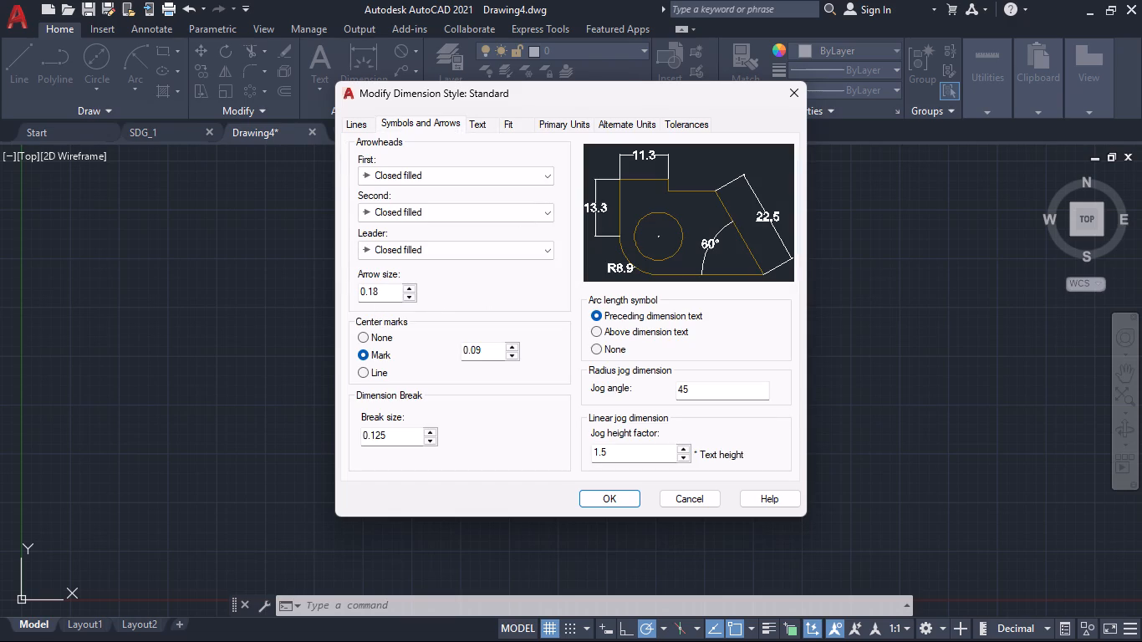
{"action": "double_click", "coordinate": [375, 288]}
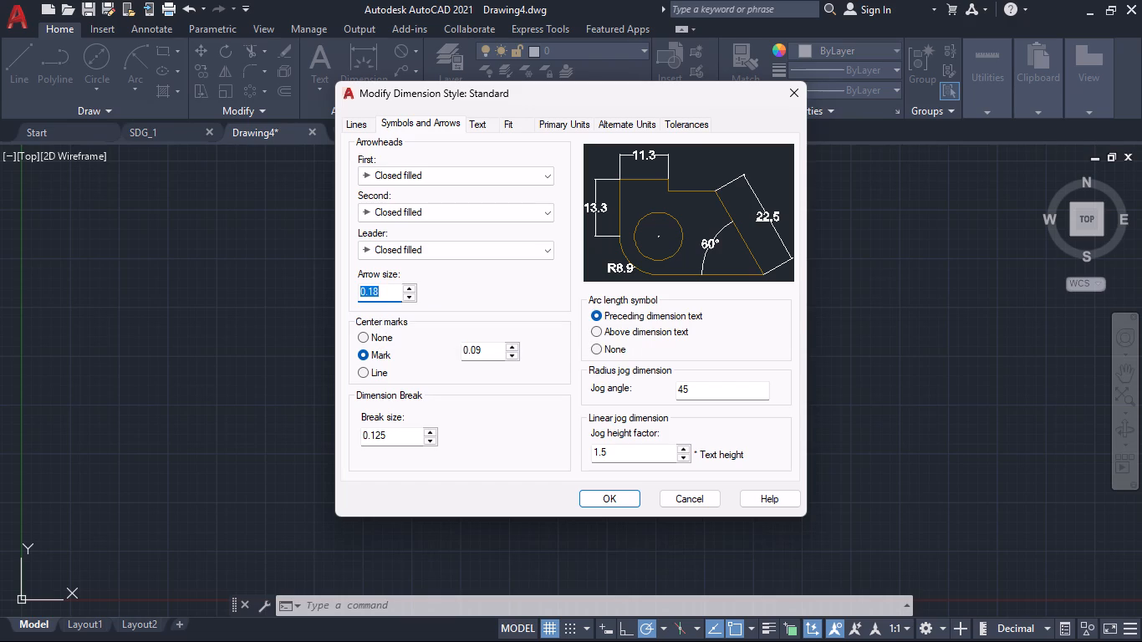
{"action": "key", "text": "1"}
{"action": "key", "text": "Return"}
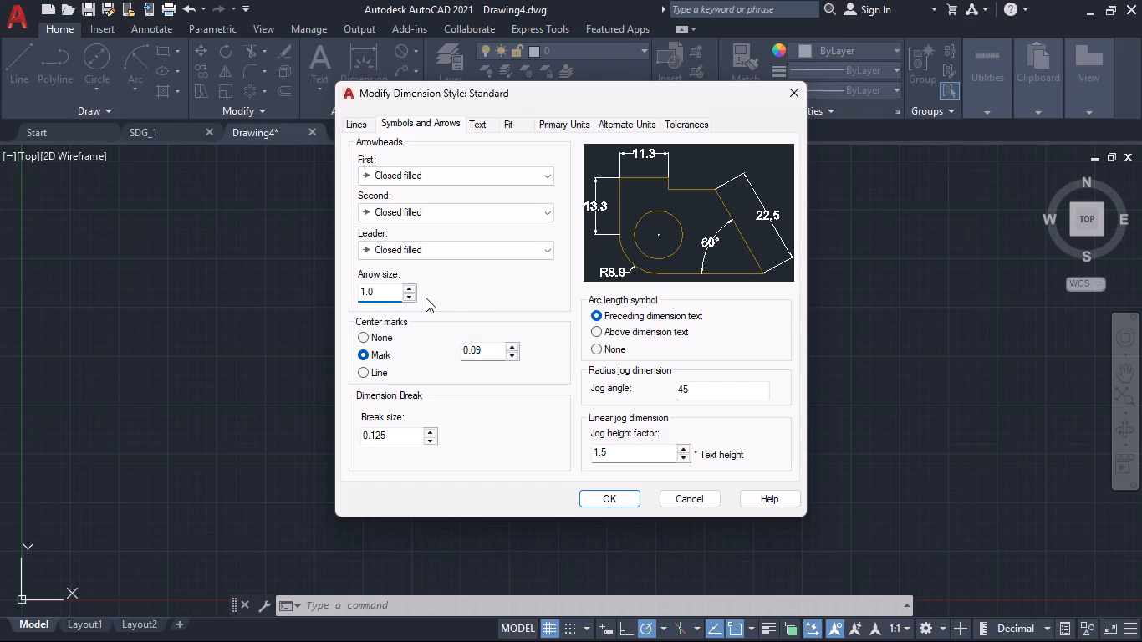
{"action": "left_click", "coordinate": [380, 292]}
{"action": "key", "text": "BackSpace"}
{"action": "key", "text": "5"}
{"action": "key", "text": "Return"}
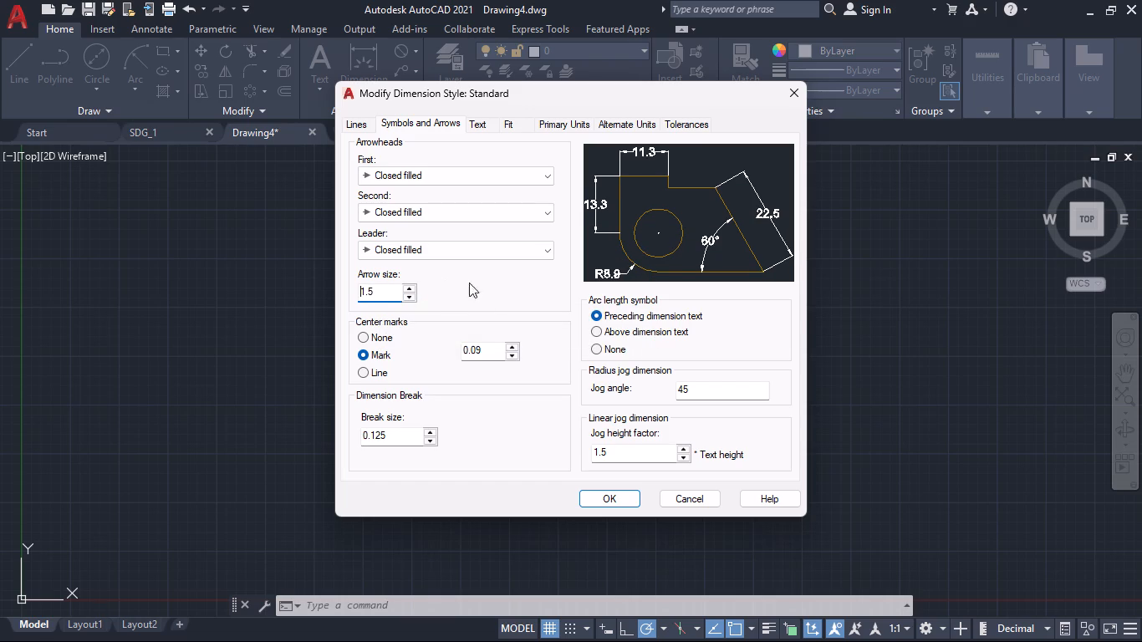
{"action": "left_click", "coordinate": [600, 492]}
{"action": "left_click", "coordinate": [757, 242]}
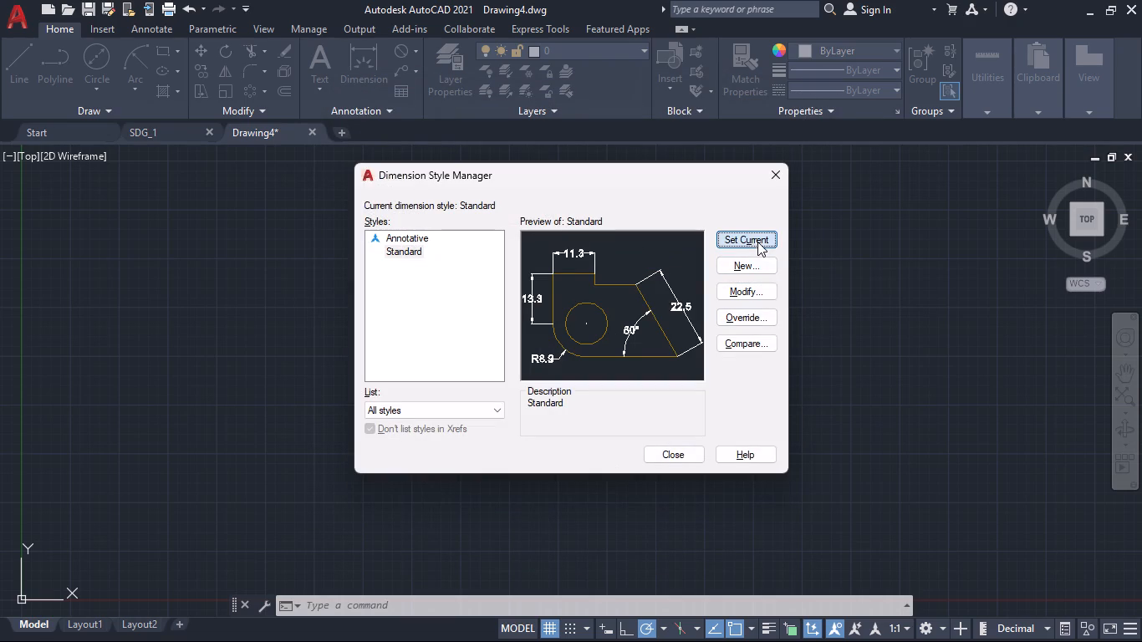
{"action": "left_click", "coordinate": [692, 456]}
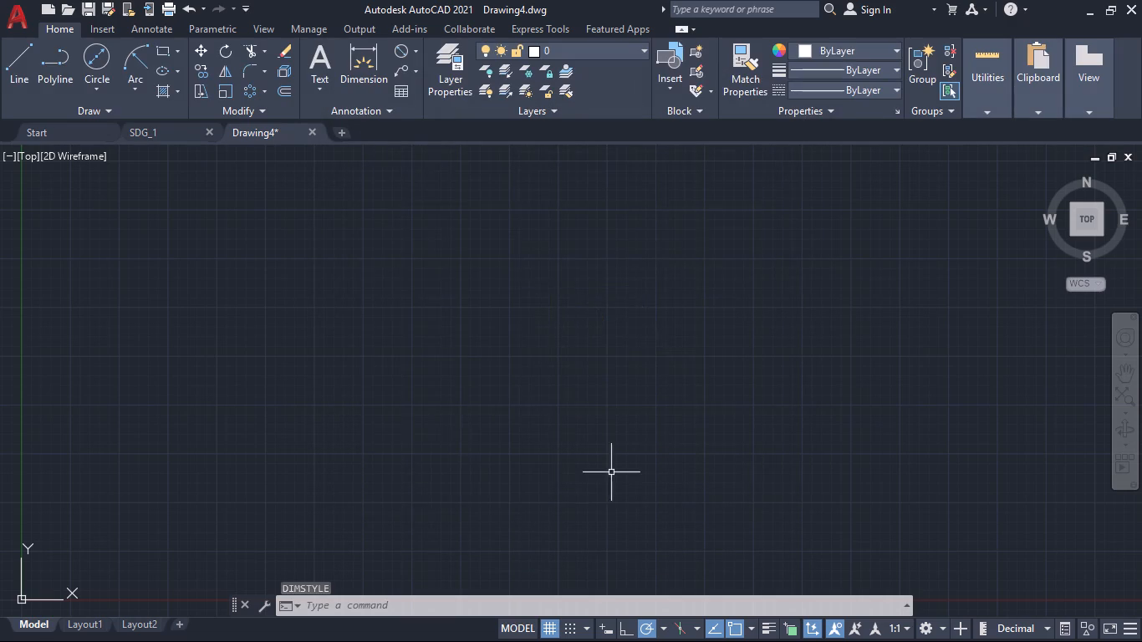
Check which object snap modes are enabled in the drafting settings.
{"action": "type", "text": "ds"}
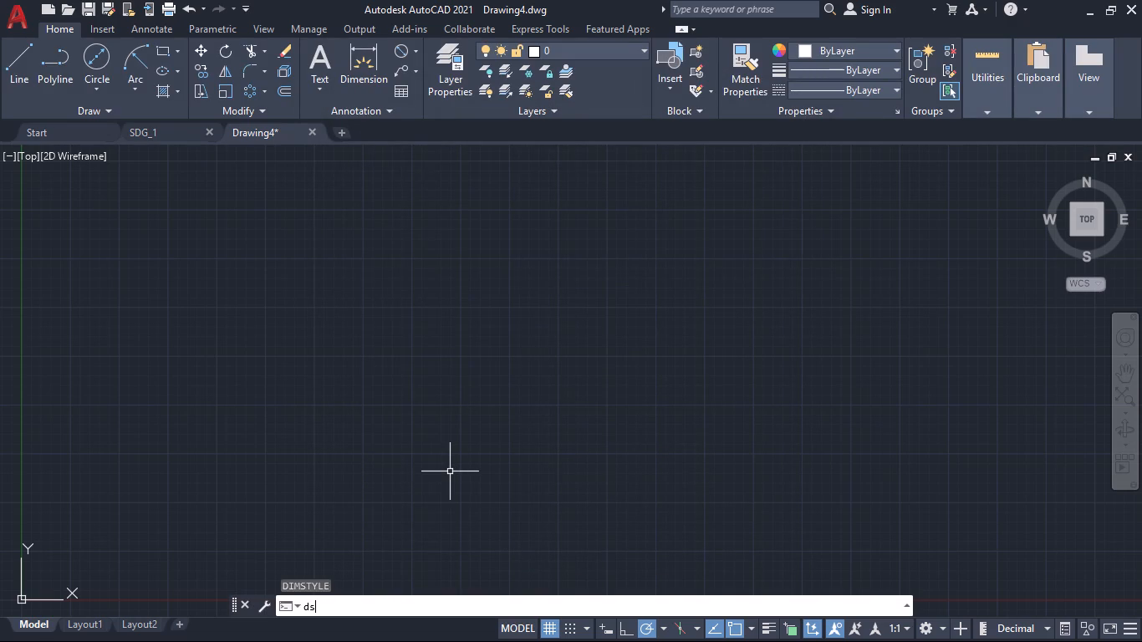
{"action": "key", "text": "Return"}
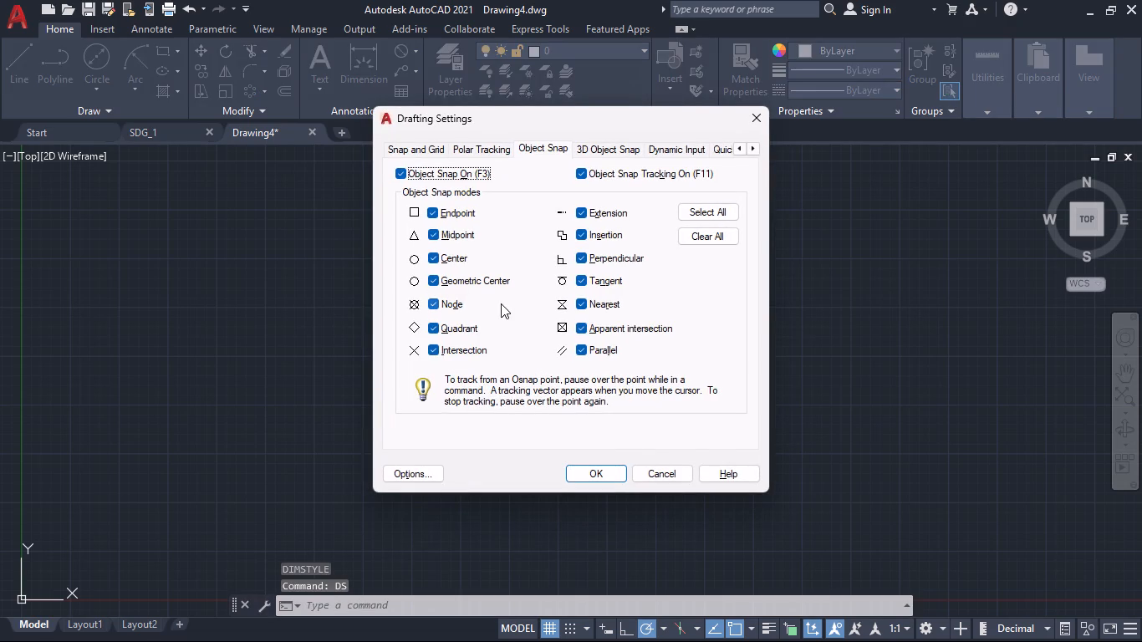
{"action": "left_click", "coordinate": [595, 467]}
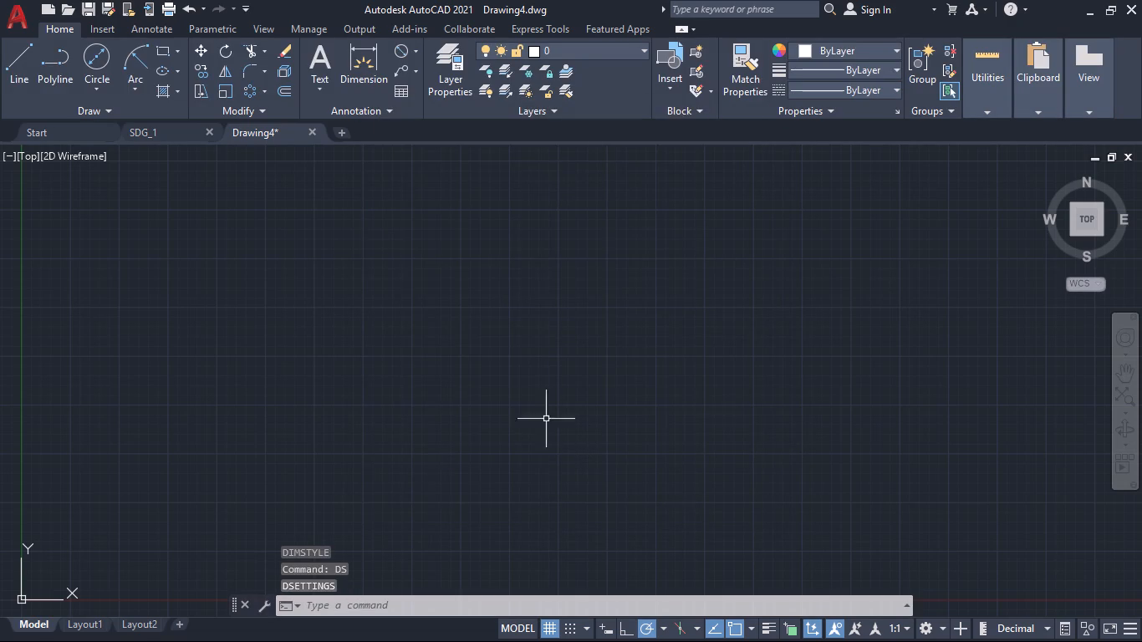
Turn on isometric drafting and choose the right isoplane.
{"action": "left_click", "coordinate": [677, 628]}
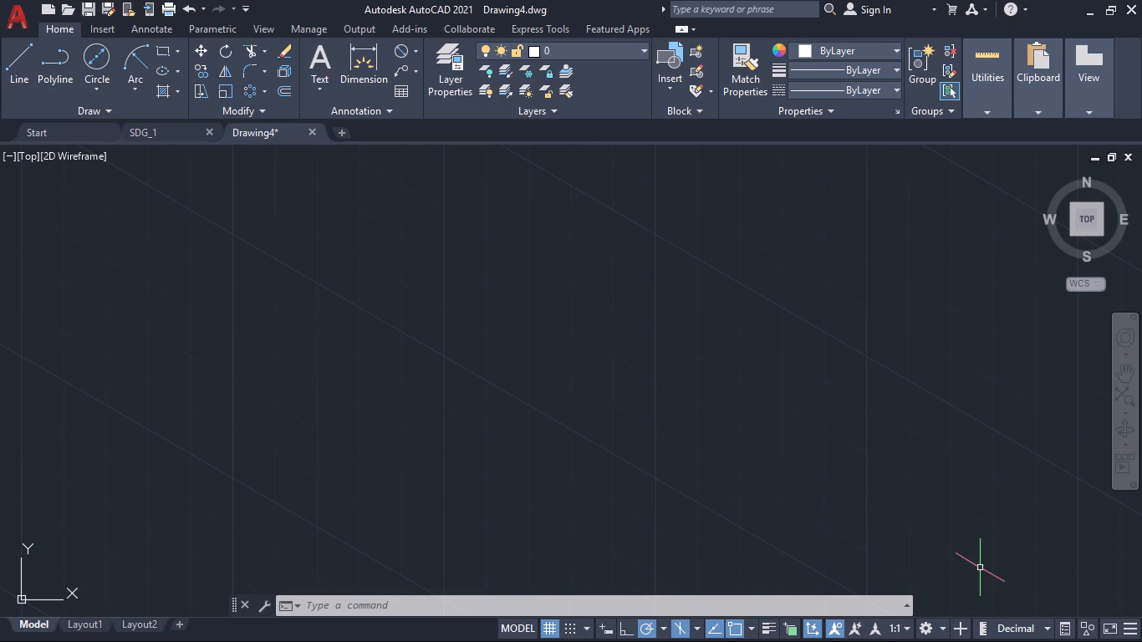
{"action": "left_click", "coordinate": [699, 625]}
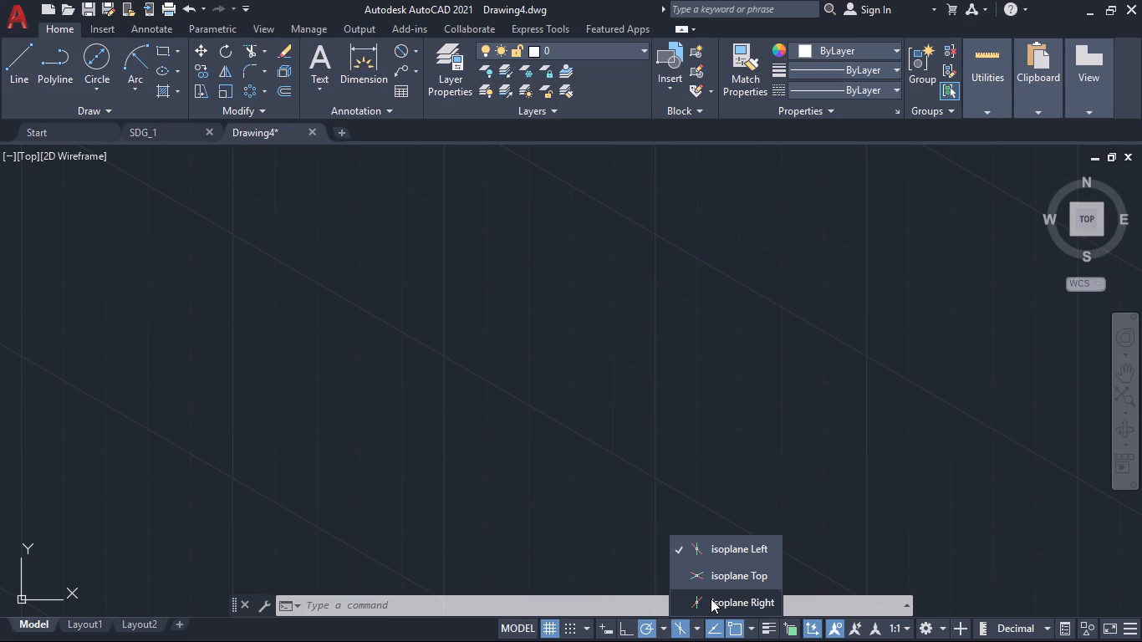
{"action": "left_click", "coordinate": [711, 599]}
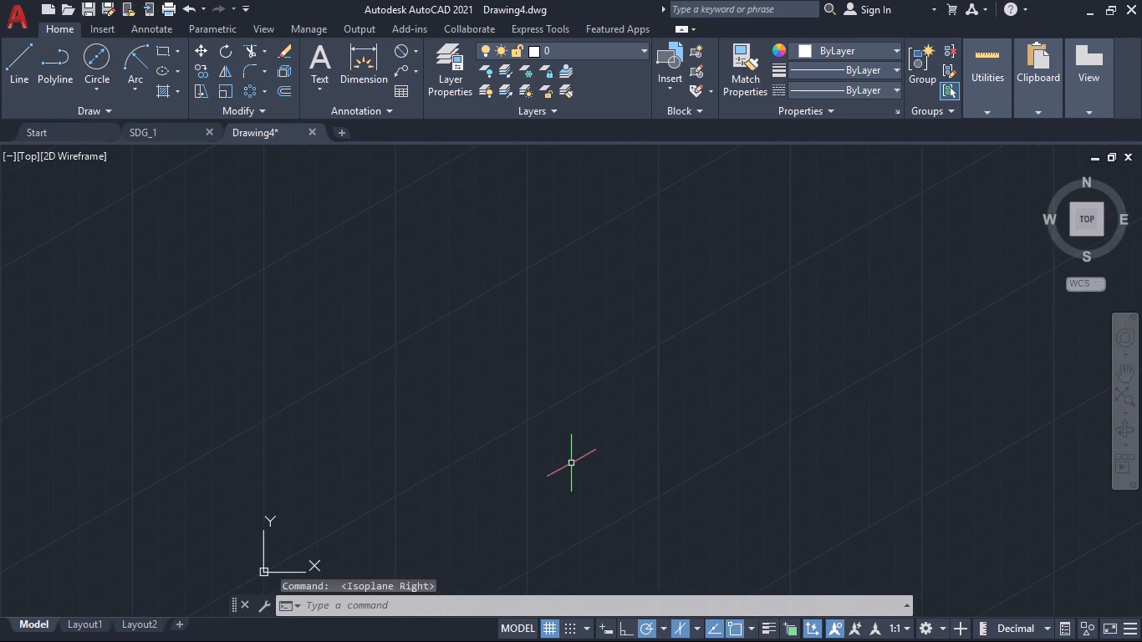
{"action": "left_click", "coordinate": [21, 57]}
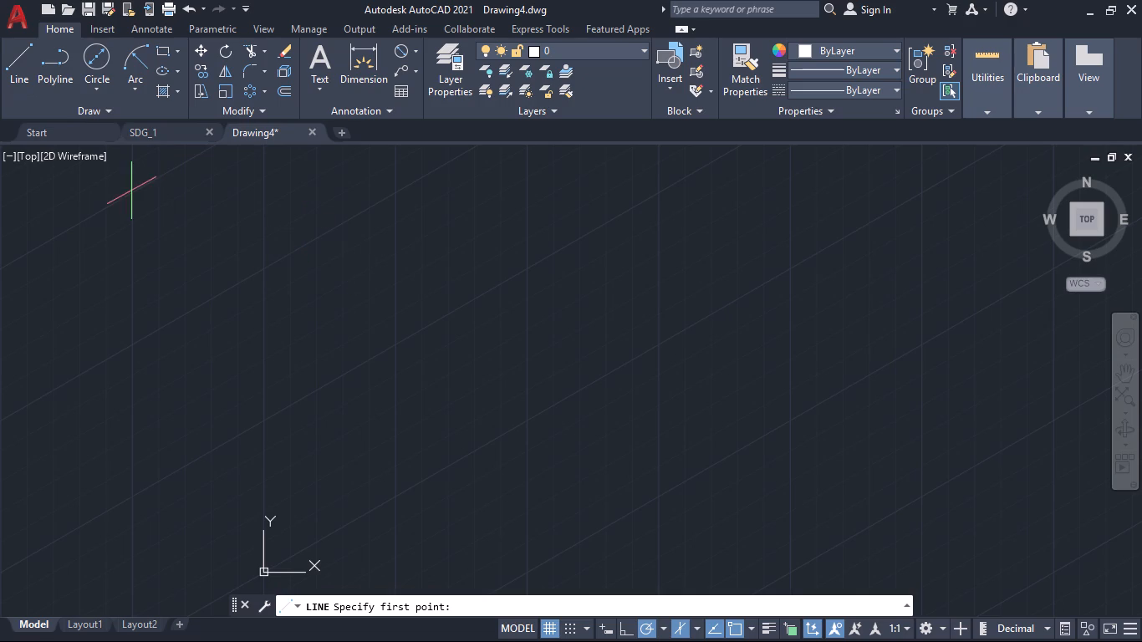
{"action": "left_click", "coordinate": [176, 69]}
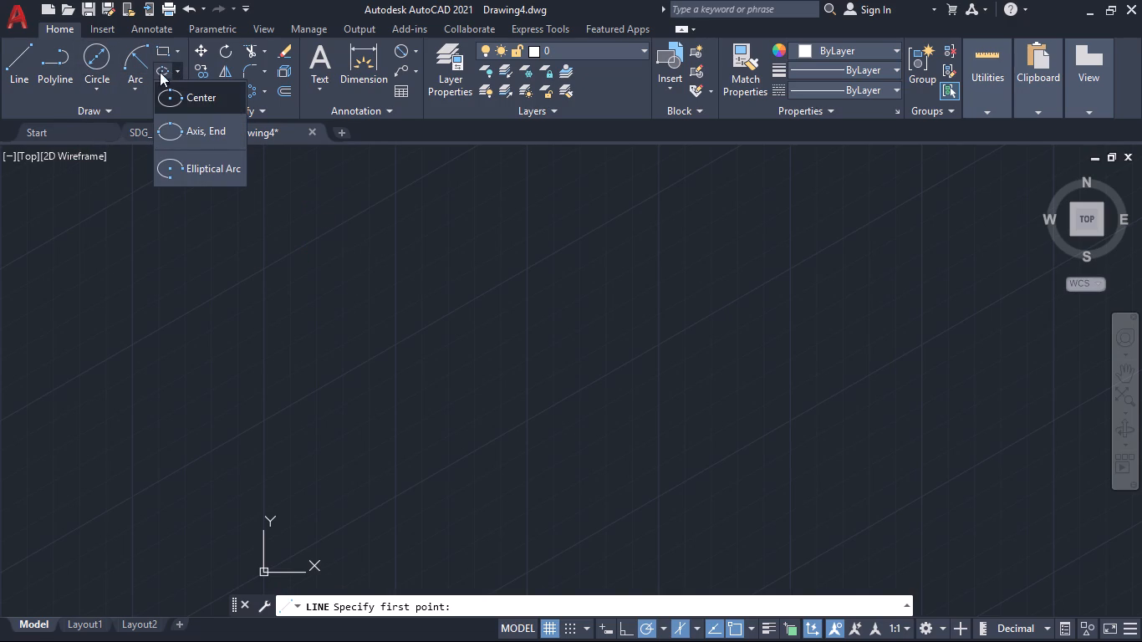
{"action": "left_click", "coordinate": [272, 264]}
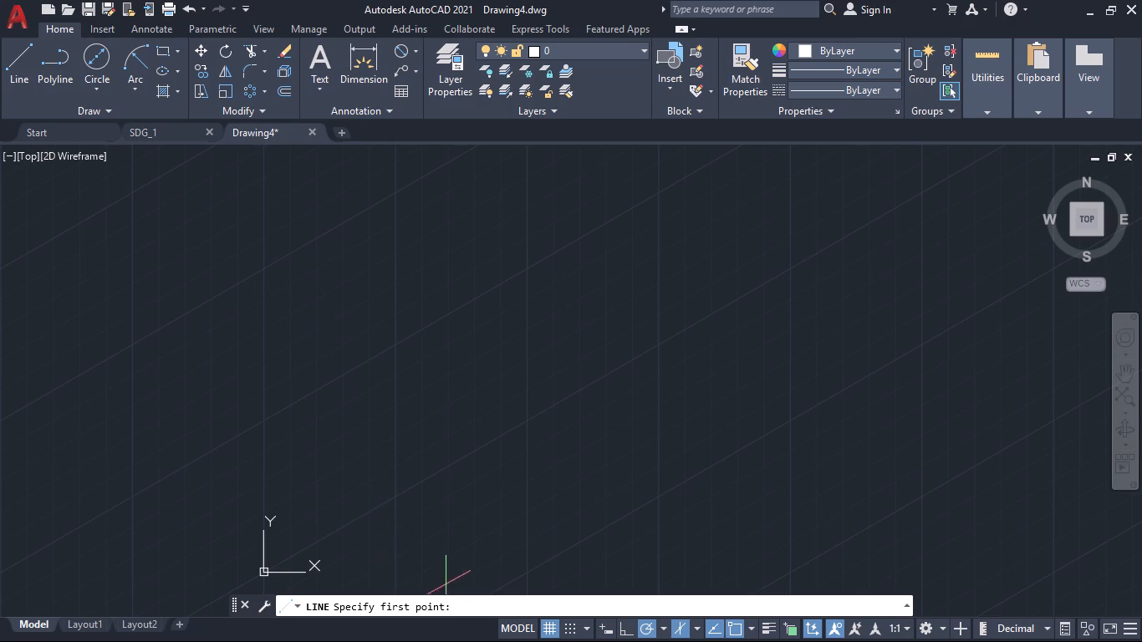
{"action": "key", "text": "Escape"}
Draw an isocircle of radius 18 on the left isoplane in the empty drawing area using the Ellipse command.
{"action": "type", "text": "el"}
{"action": "key", "text": "Return"}
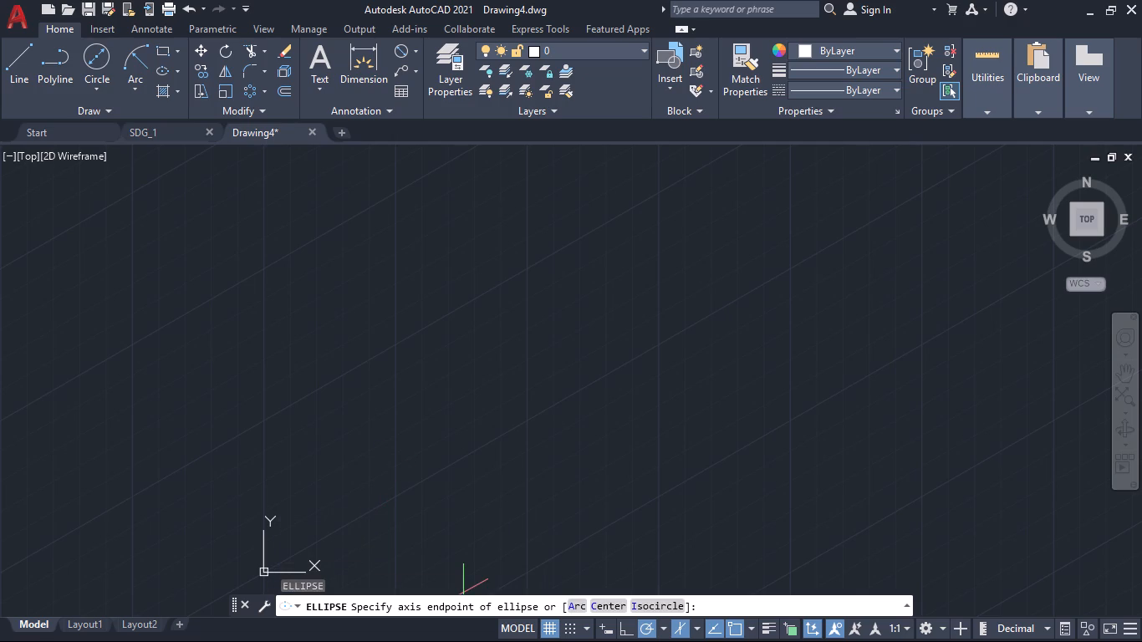
{"action": "left_click", "coordinate": [631, 606]}
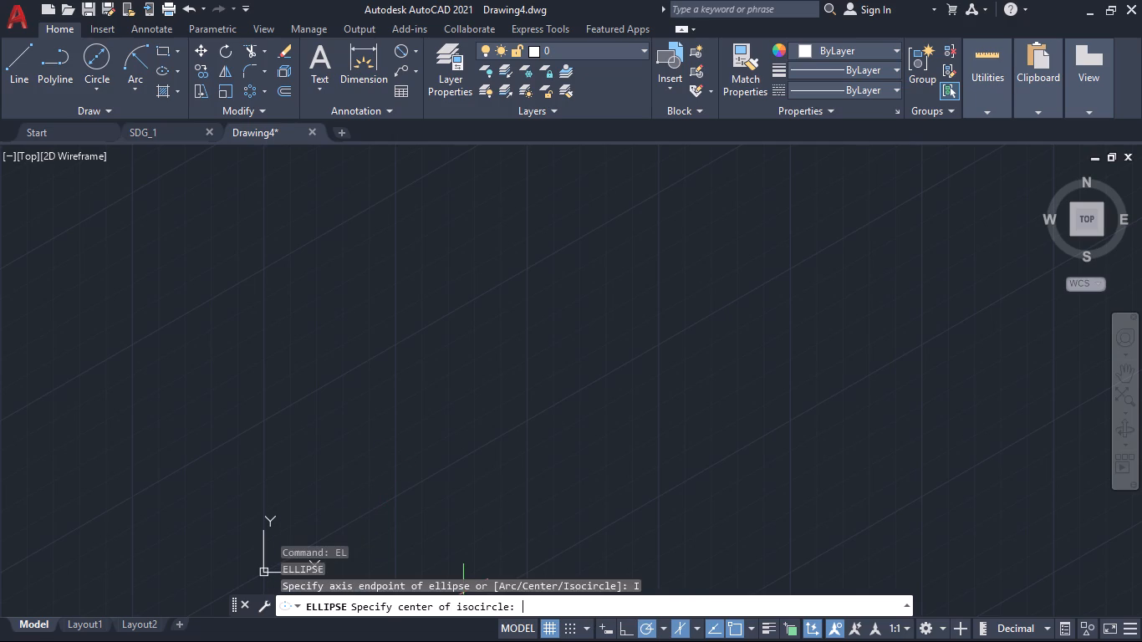
{"action": "left_click", "coordinate": [475, 340]}
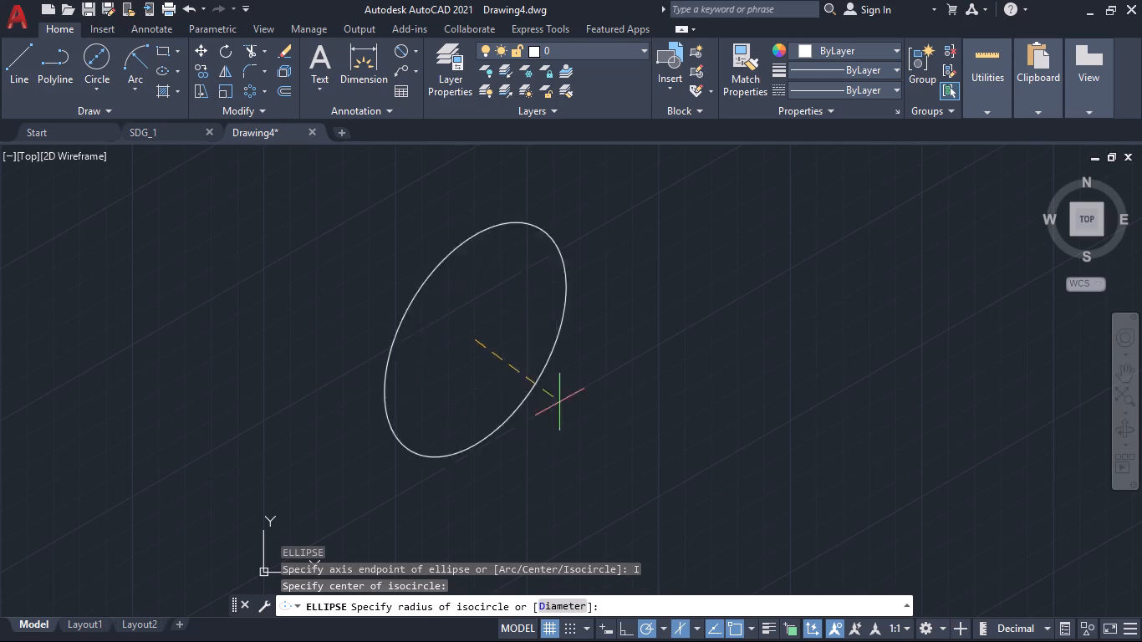
{"action": "left_click", "coordinate": [699, 627]}
{"action": "left_click", "coordinate": [724, 551]}
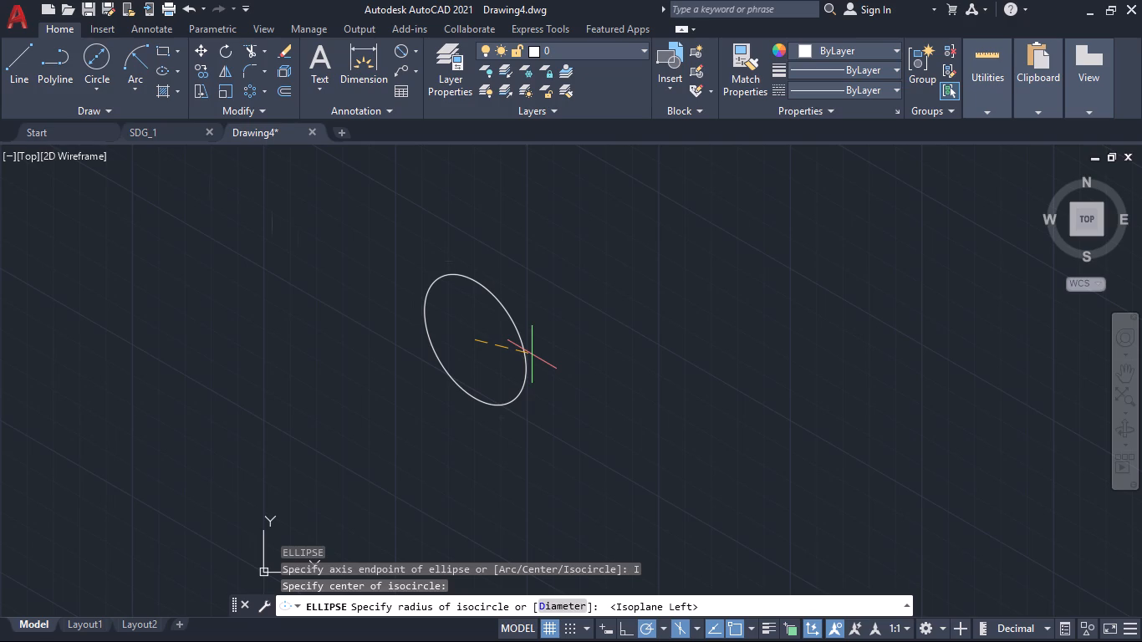
{"action": "key", "text": "1"}
{"action": "key", "text": "8"}
{"action": "key", "text": "Return"}
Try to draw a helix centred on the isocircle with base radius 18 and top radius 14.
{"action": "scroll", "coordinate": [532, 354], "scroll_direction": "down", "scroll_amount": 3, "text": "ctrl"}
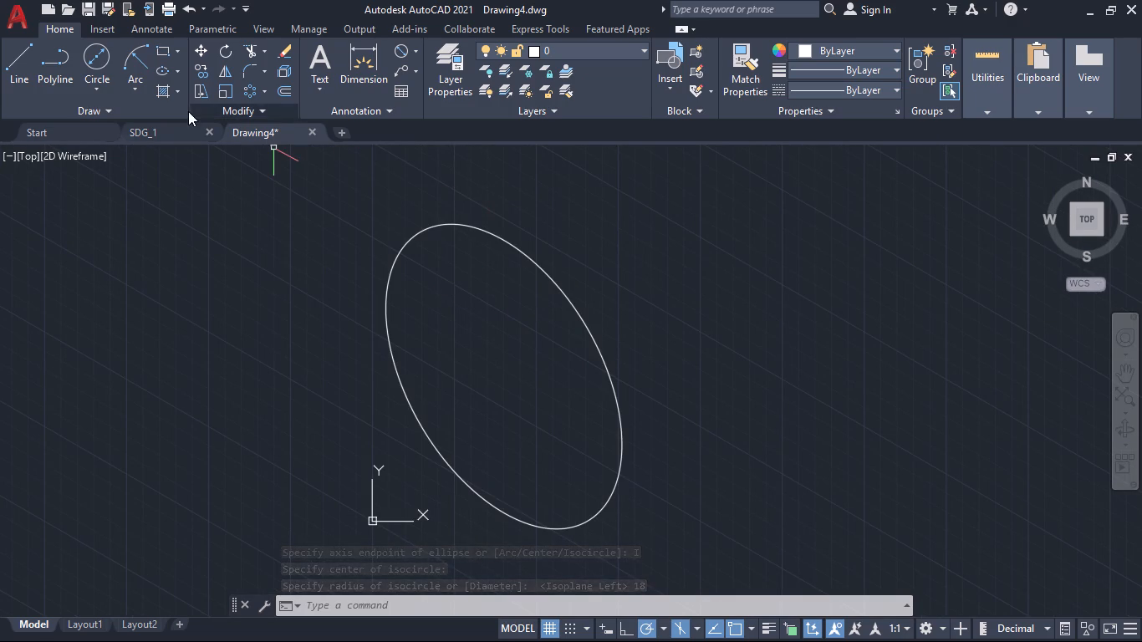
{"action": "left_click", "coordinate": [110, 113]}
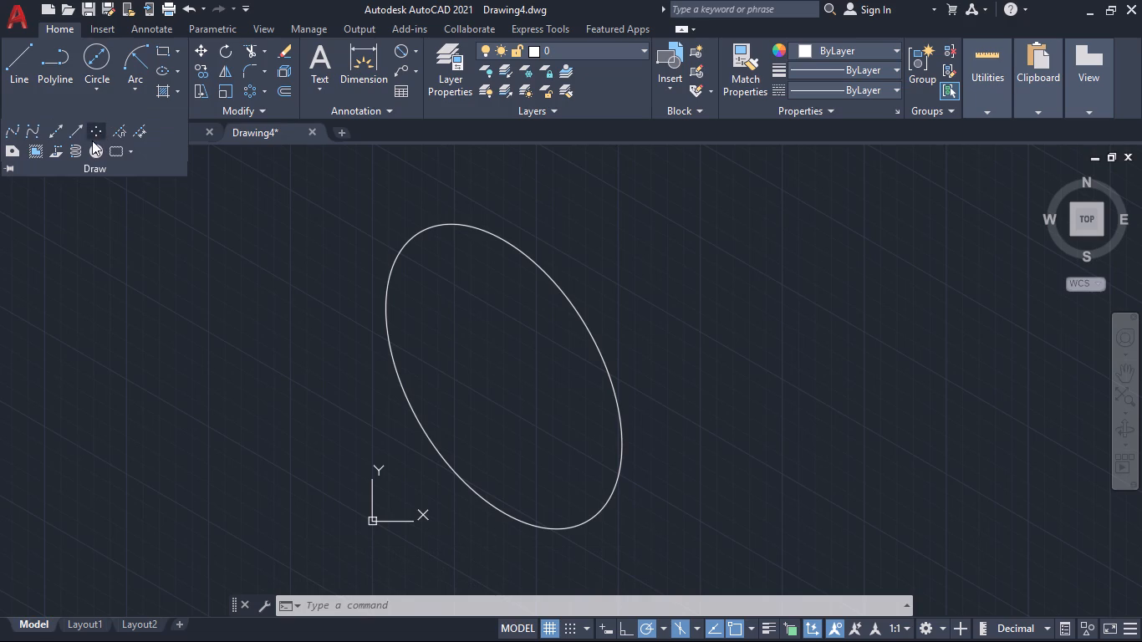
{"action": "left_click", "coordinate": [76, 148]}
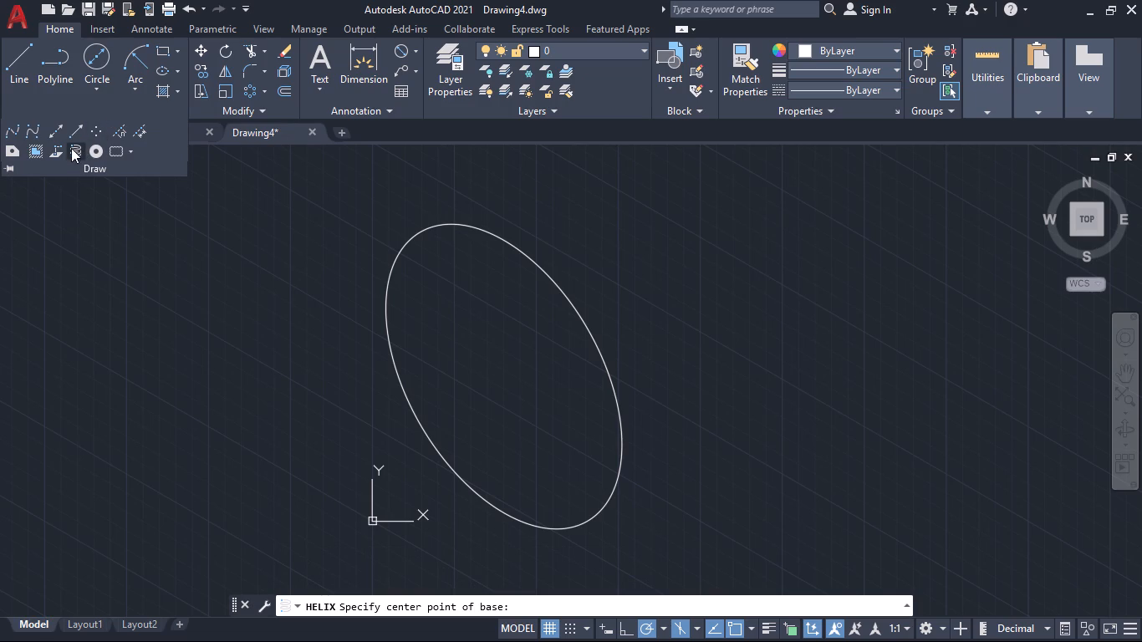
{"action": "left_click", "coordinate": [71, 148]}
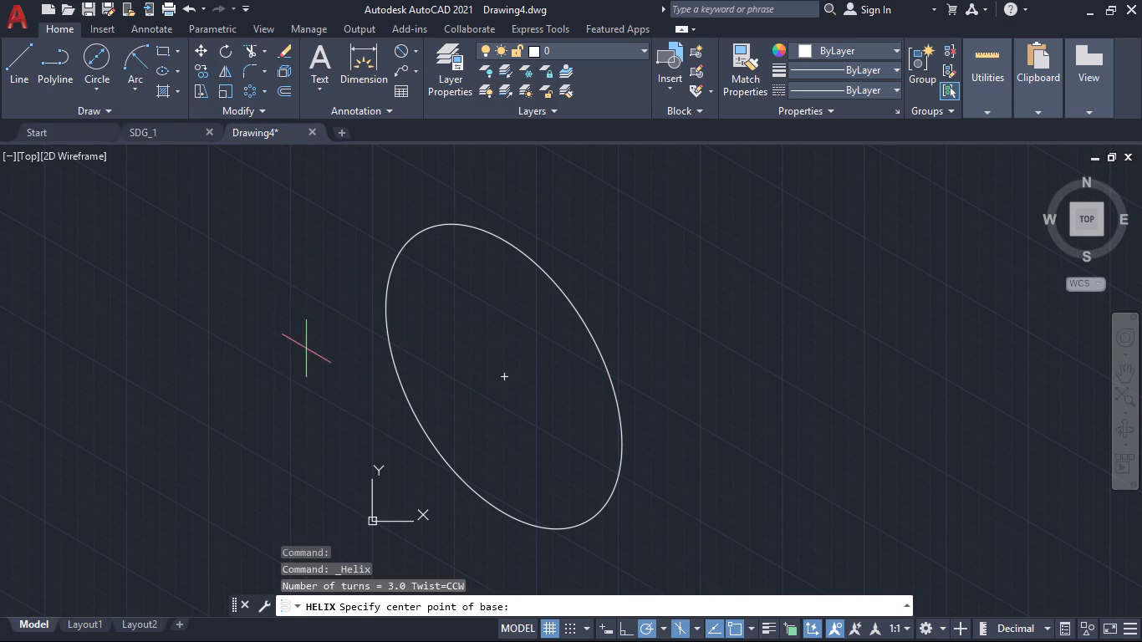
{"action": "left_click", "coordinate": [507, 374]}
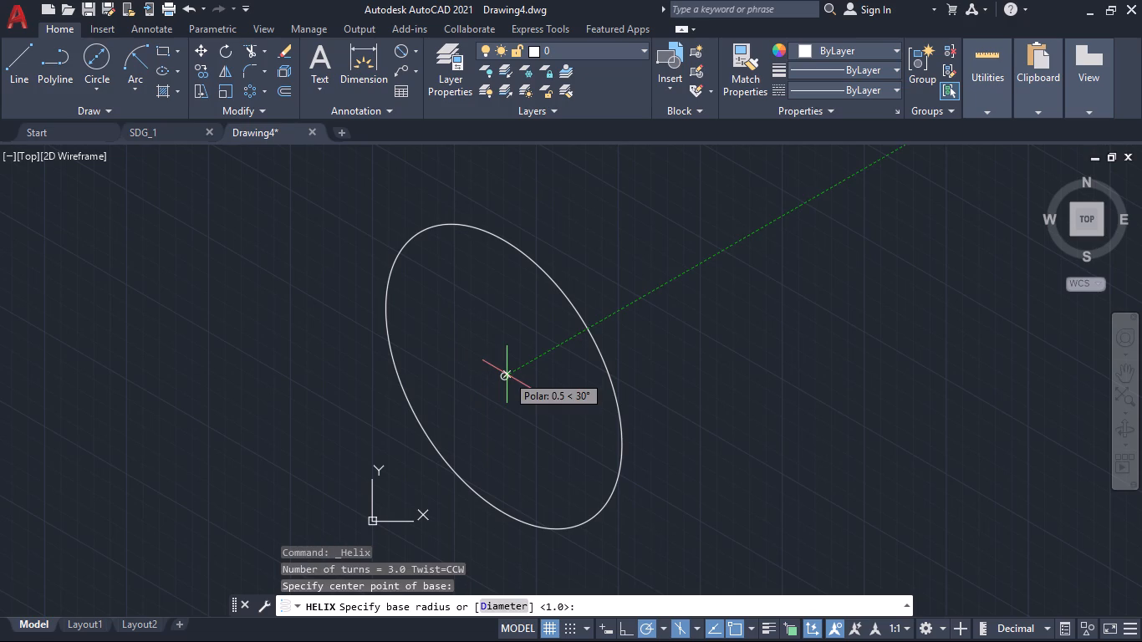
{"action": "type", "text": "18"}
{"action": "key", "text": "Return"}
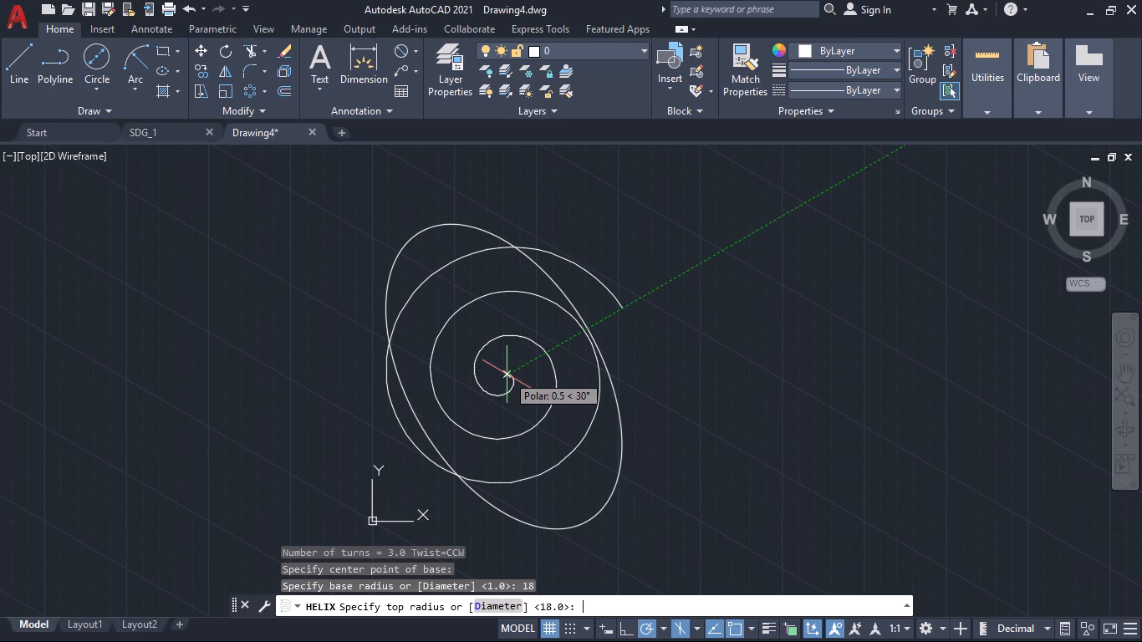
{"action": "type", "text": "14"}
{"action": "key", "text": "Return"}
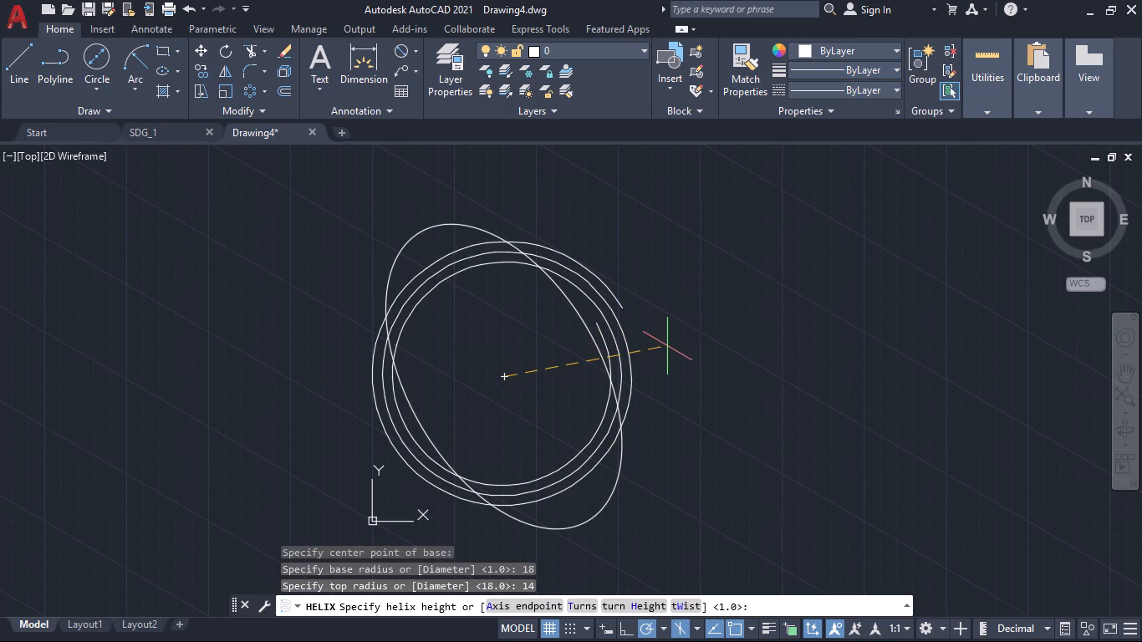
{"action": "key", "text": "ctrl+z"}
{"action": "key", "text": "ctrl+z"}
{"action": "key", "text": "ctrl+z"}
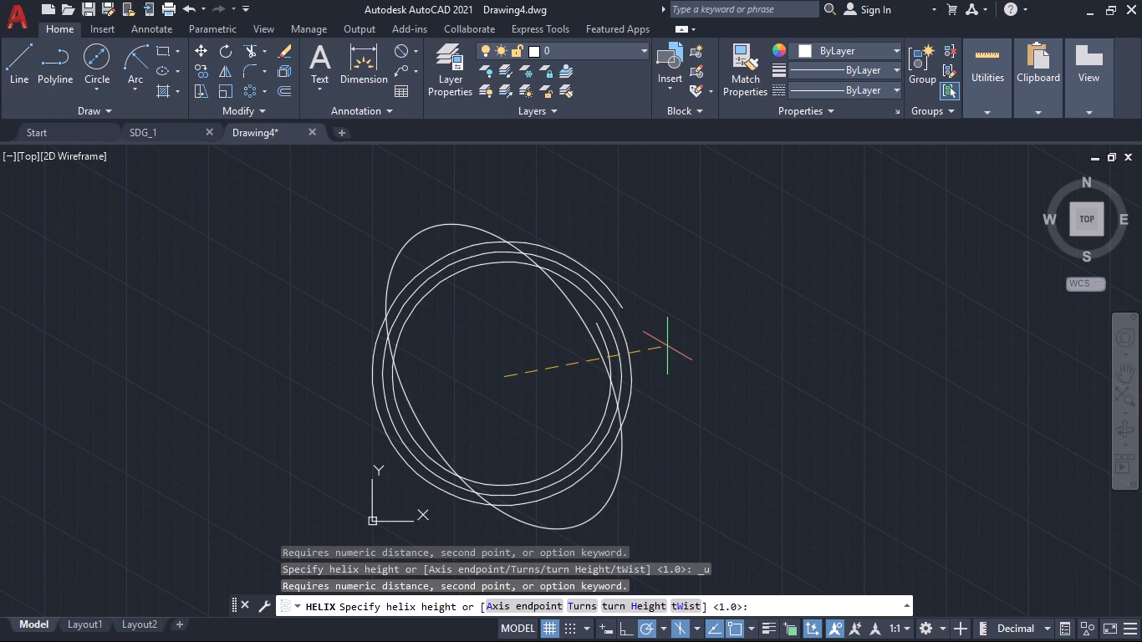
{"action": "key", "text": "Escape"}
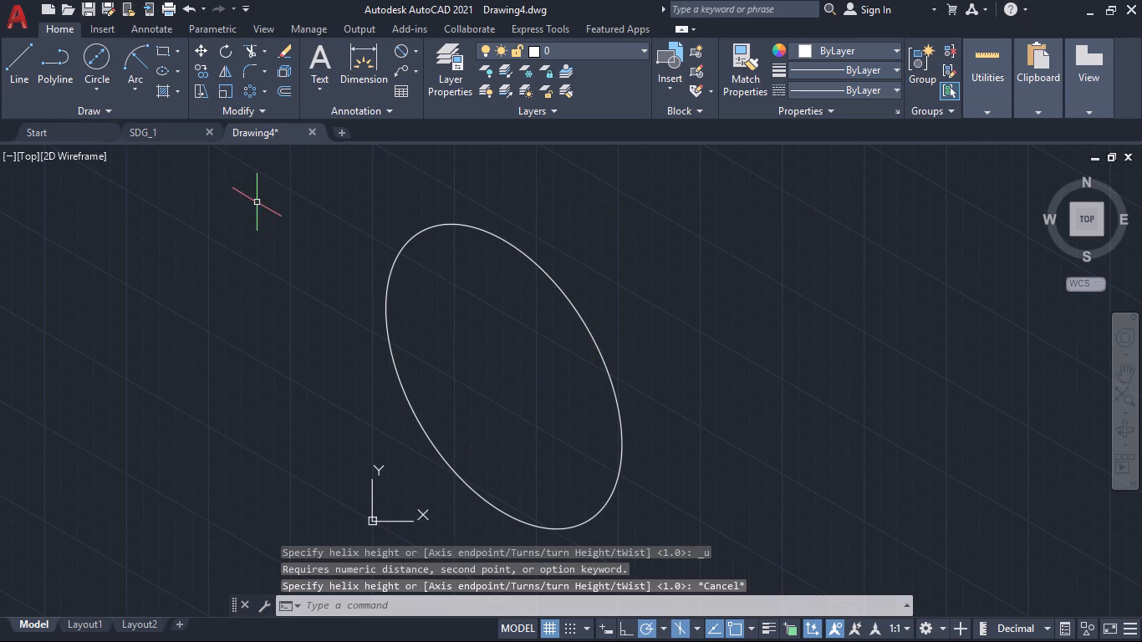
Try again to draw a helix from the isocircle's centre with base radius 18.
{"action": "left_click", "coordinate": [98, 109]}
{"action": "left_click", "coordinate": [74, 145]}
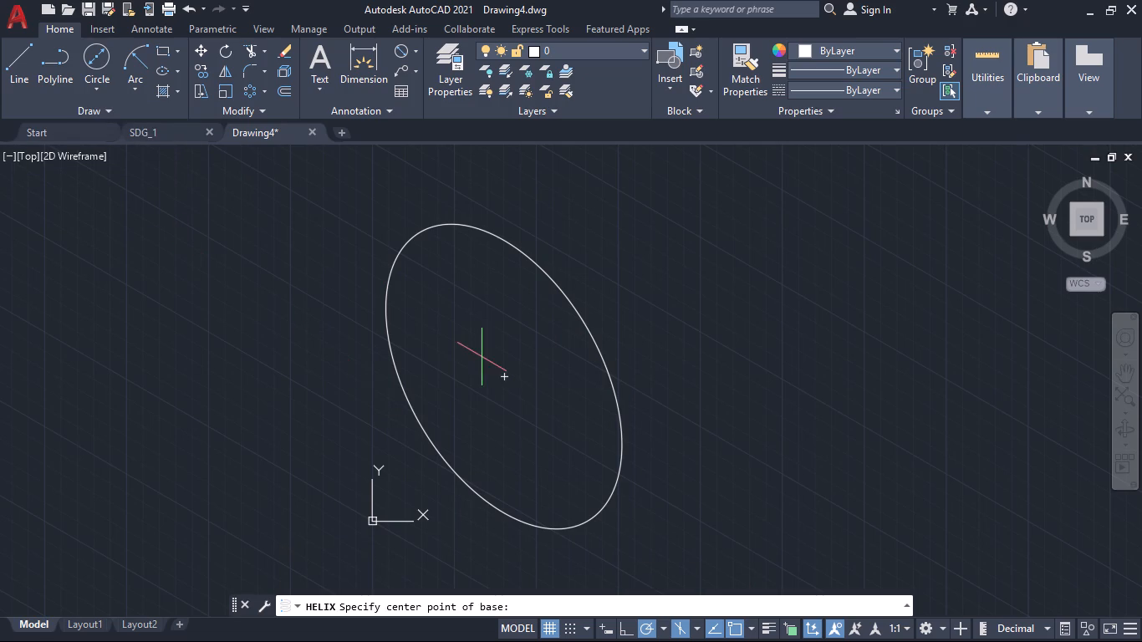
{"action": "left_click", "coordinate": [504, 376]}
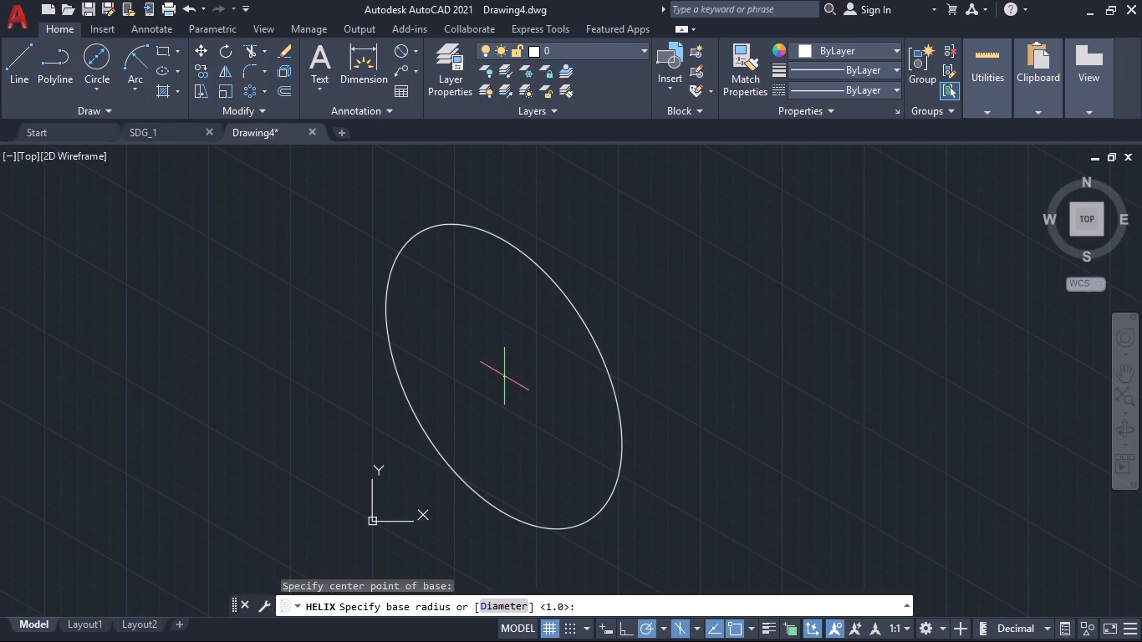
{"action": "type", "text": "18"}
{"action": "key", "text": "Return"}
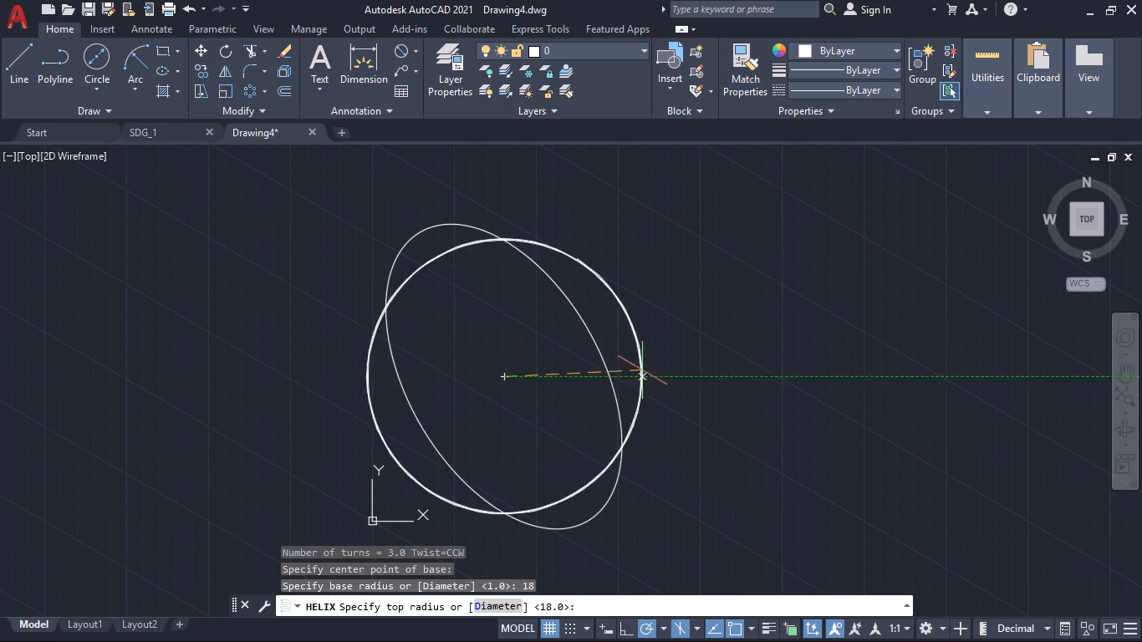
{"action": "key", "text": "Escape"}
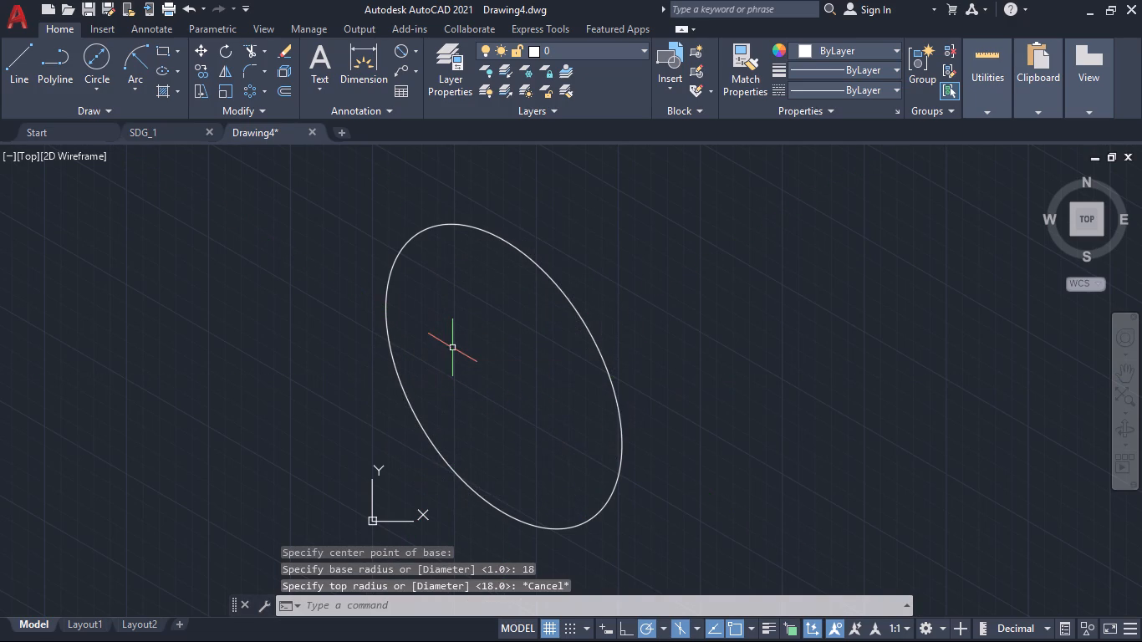
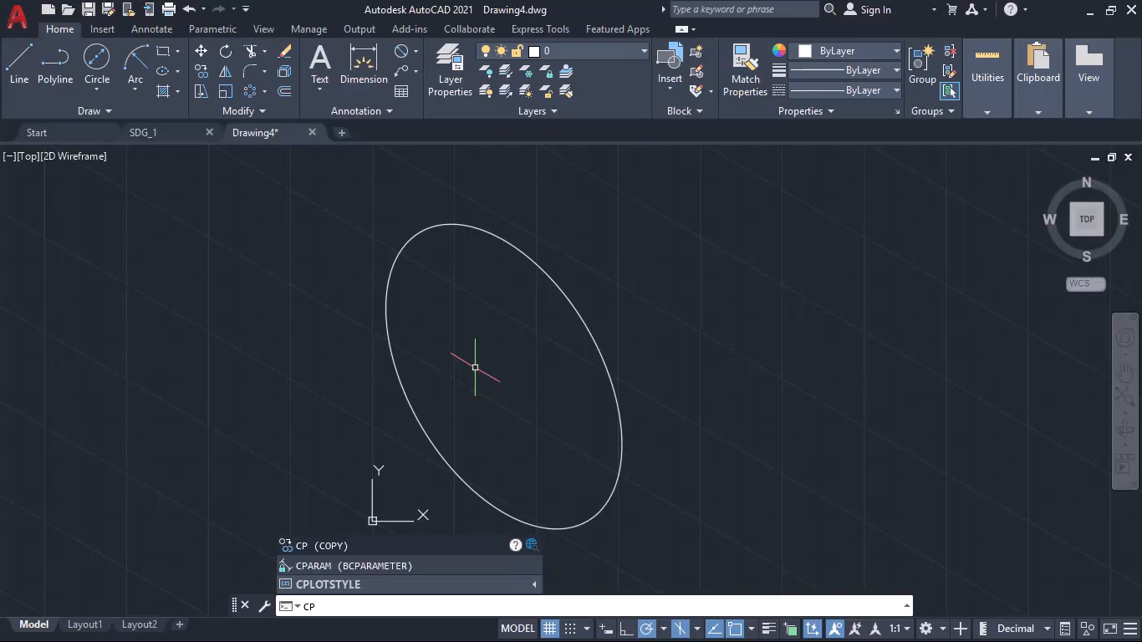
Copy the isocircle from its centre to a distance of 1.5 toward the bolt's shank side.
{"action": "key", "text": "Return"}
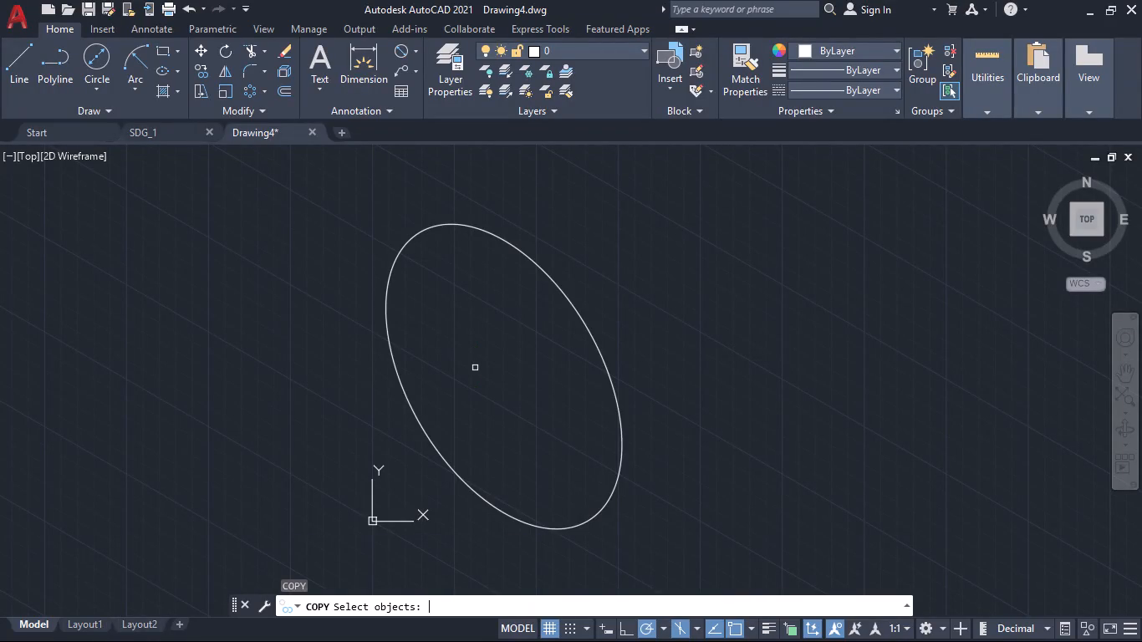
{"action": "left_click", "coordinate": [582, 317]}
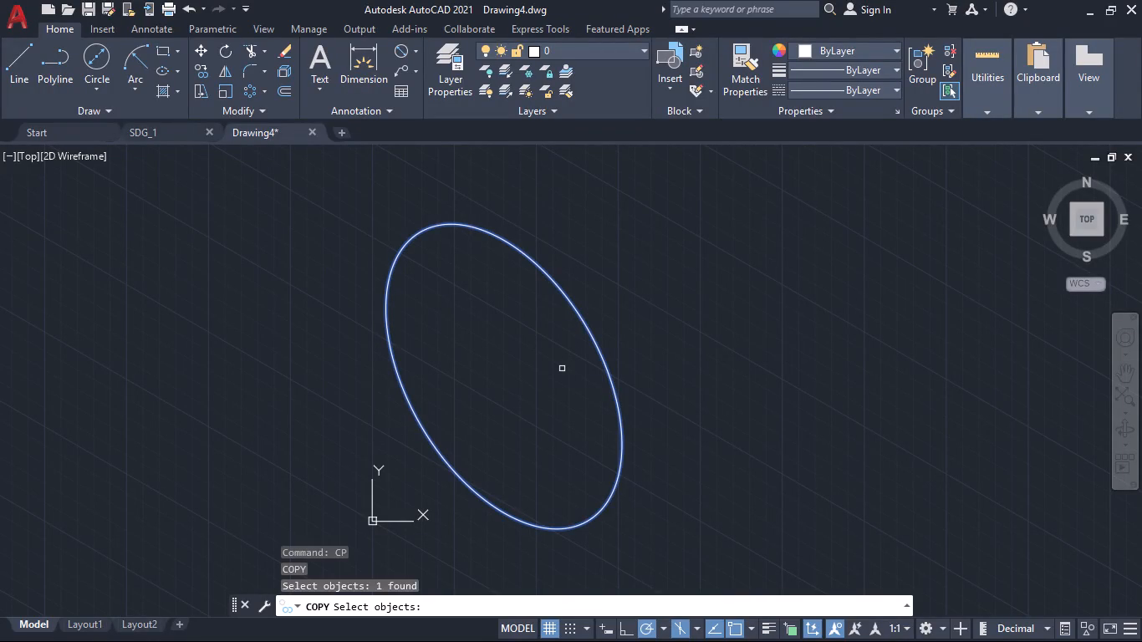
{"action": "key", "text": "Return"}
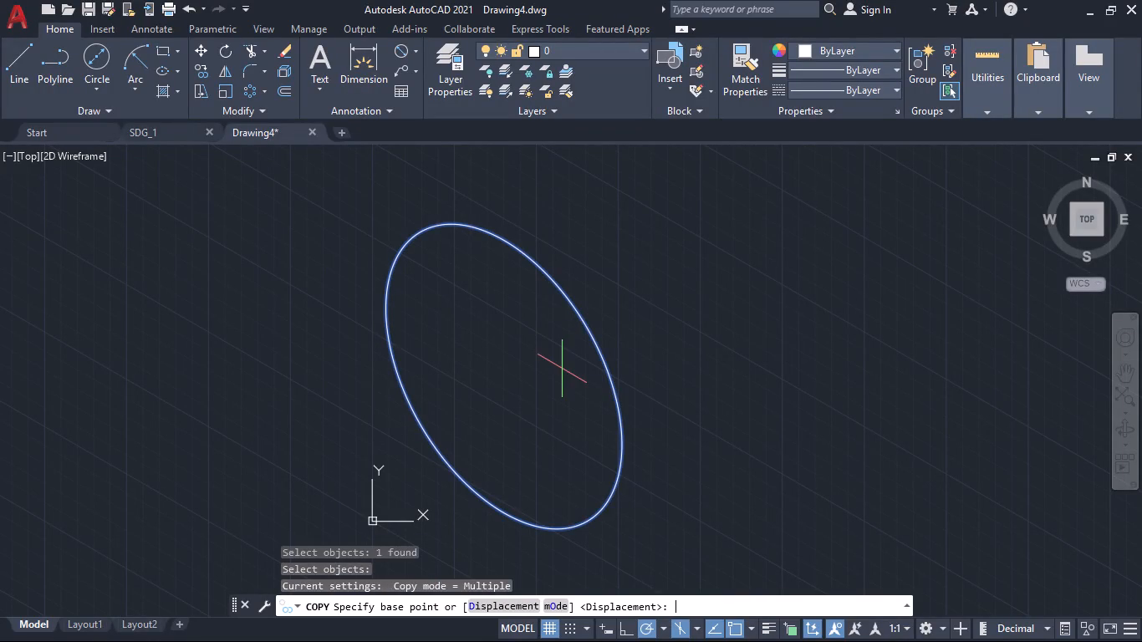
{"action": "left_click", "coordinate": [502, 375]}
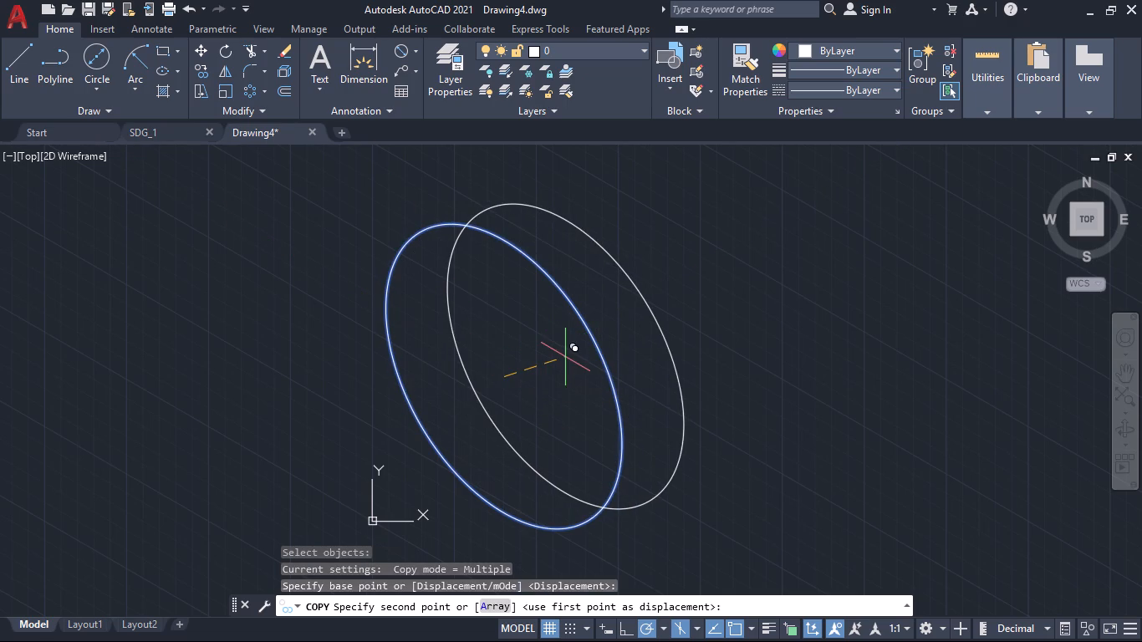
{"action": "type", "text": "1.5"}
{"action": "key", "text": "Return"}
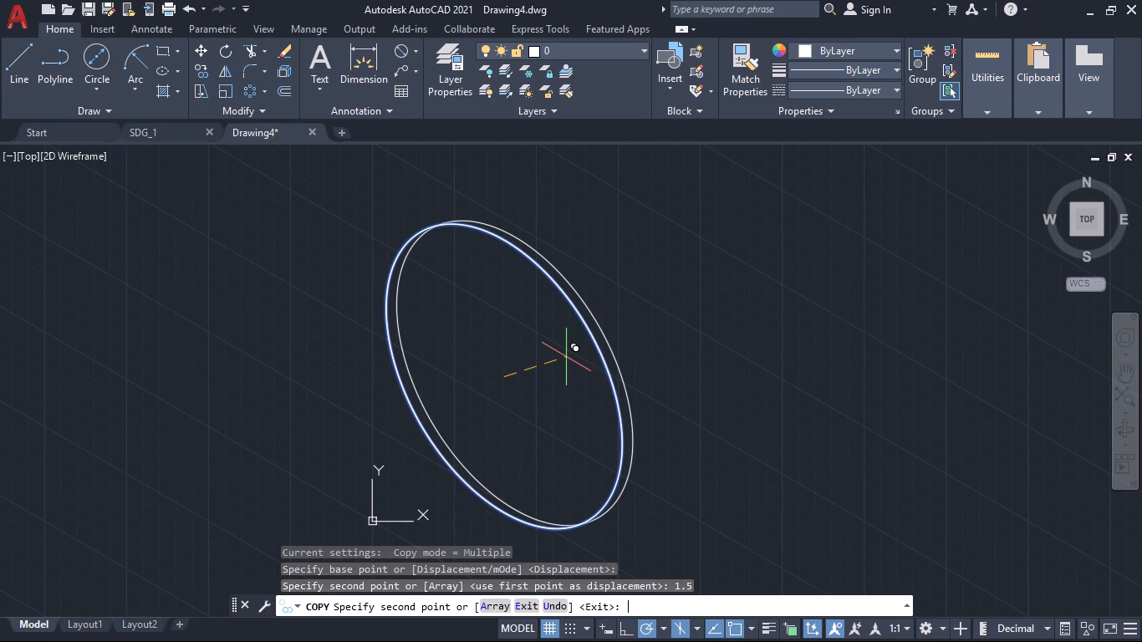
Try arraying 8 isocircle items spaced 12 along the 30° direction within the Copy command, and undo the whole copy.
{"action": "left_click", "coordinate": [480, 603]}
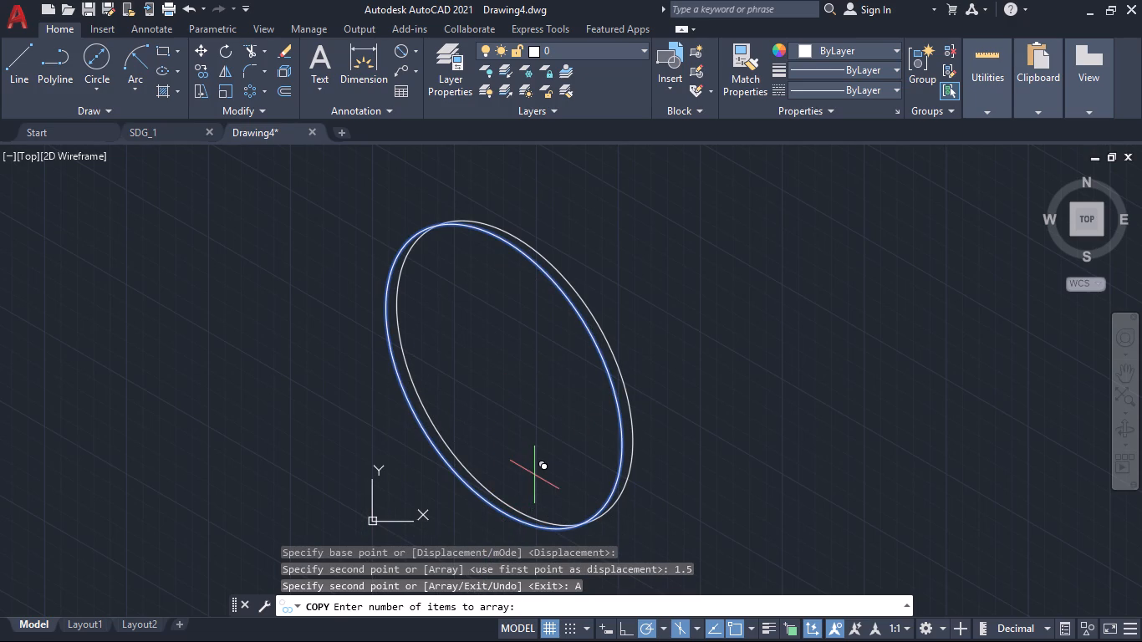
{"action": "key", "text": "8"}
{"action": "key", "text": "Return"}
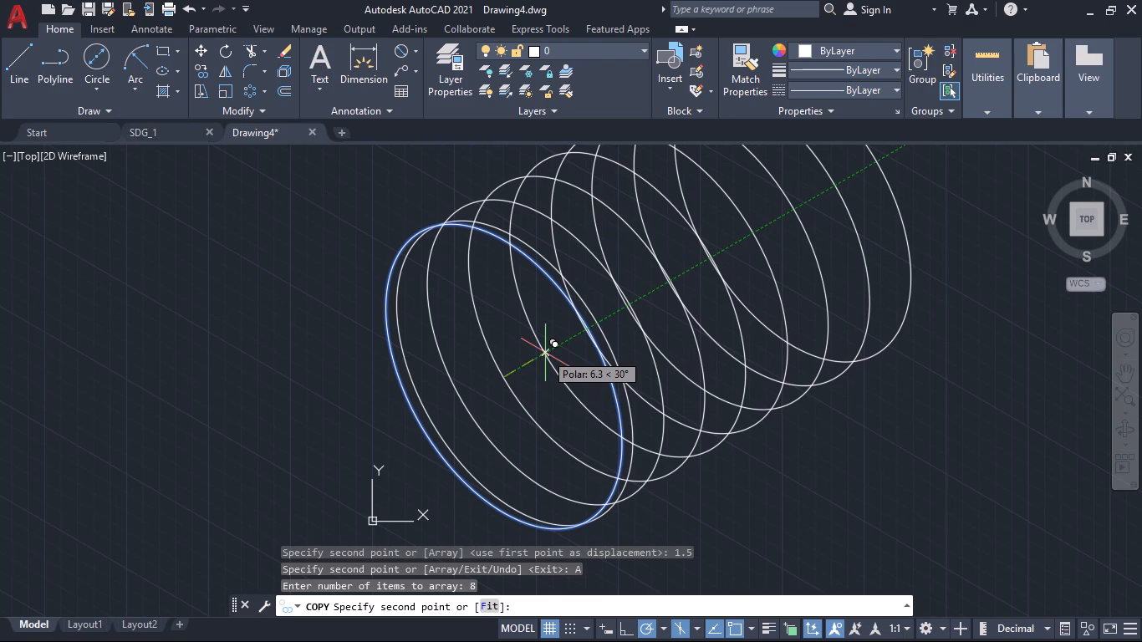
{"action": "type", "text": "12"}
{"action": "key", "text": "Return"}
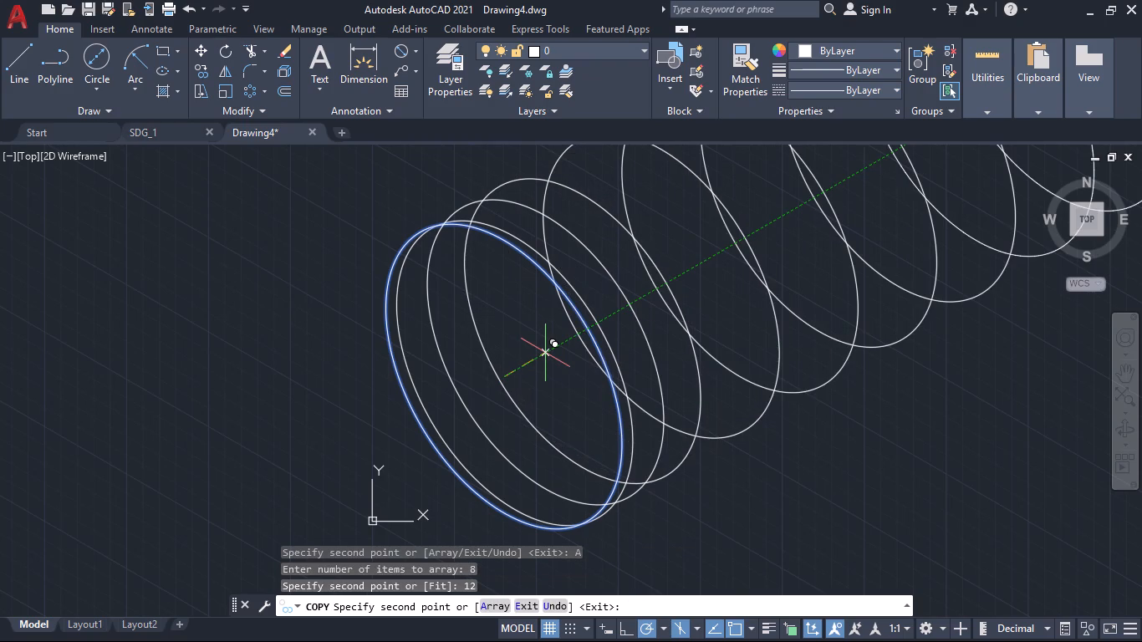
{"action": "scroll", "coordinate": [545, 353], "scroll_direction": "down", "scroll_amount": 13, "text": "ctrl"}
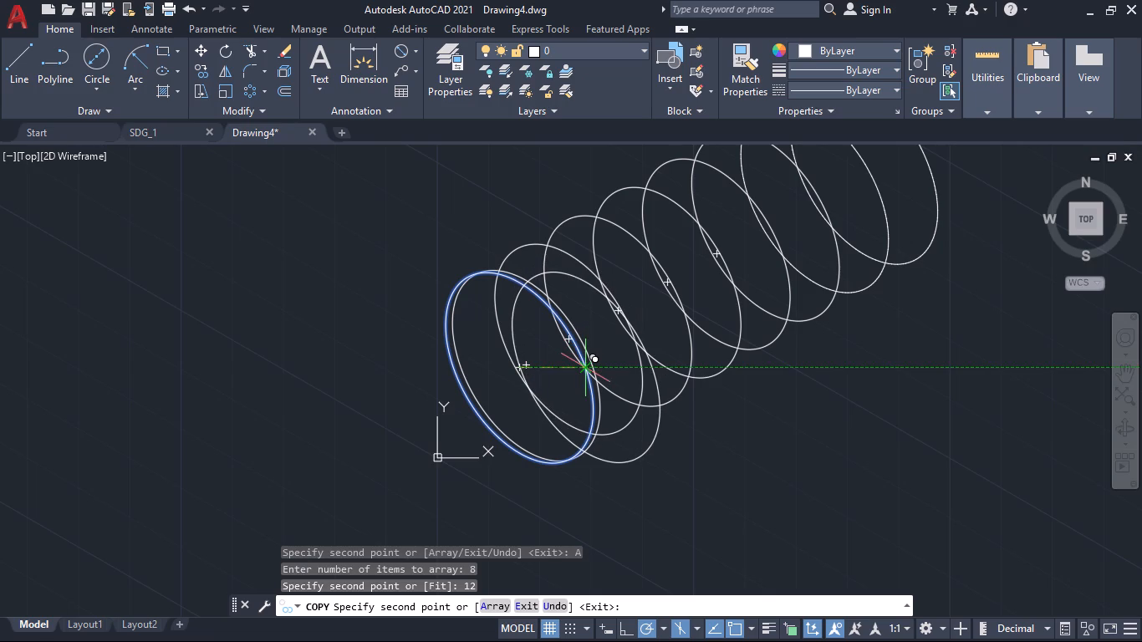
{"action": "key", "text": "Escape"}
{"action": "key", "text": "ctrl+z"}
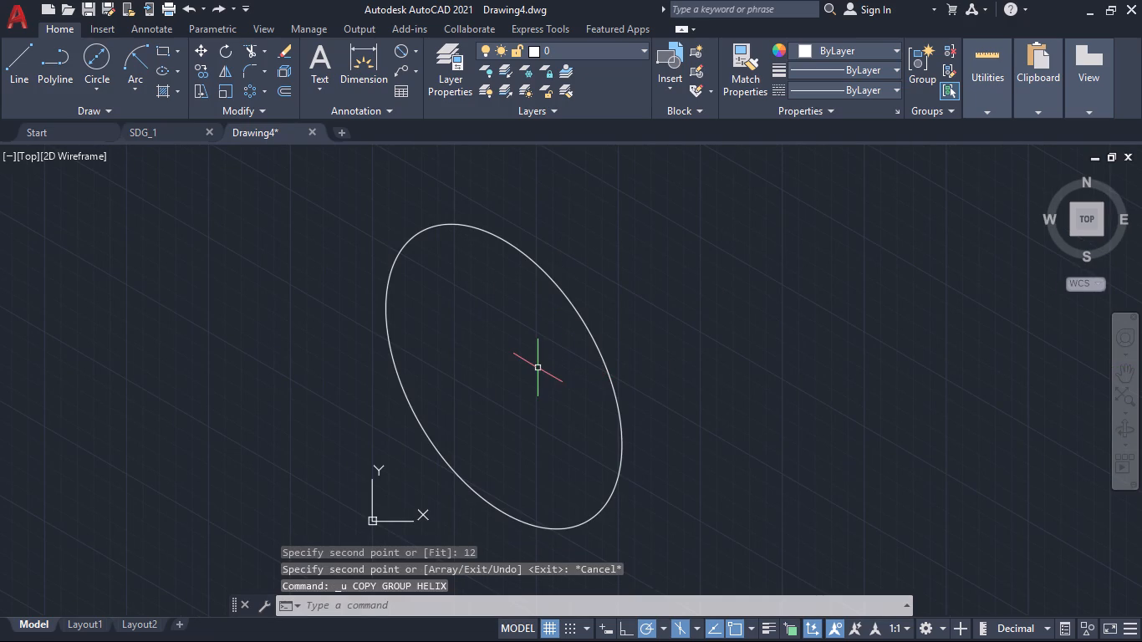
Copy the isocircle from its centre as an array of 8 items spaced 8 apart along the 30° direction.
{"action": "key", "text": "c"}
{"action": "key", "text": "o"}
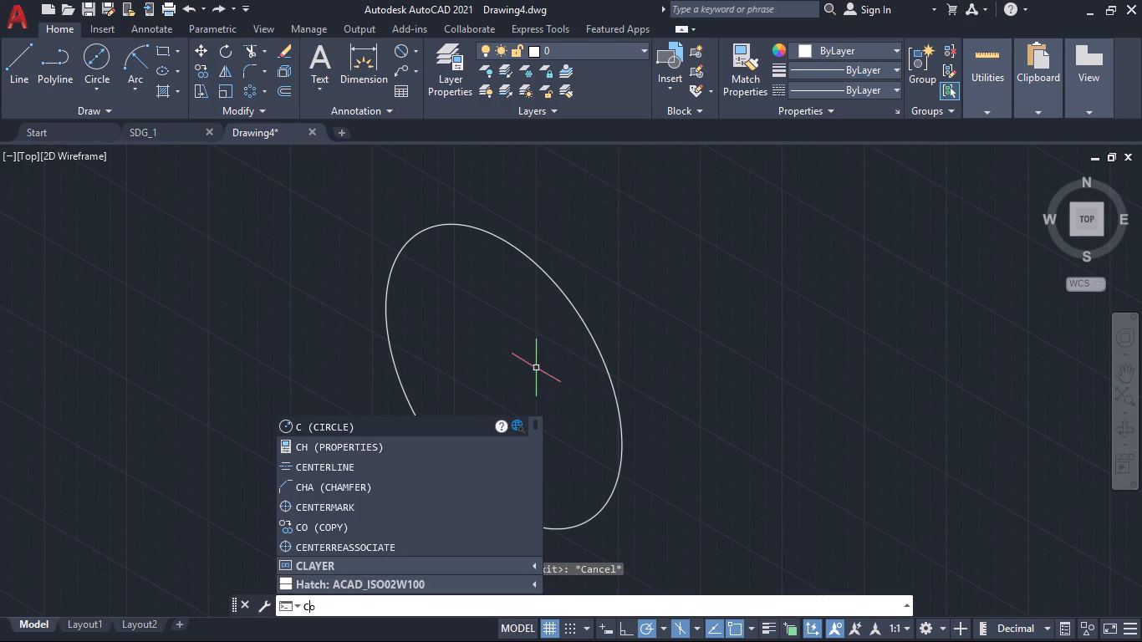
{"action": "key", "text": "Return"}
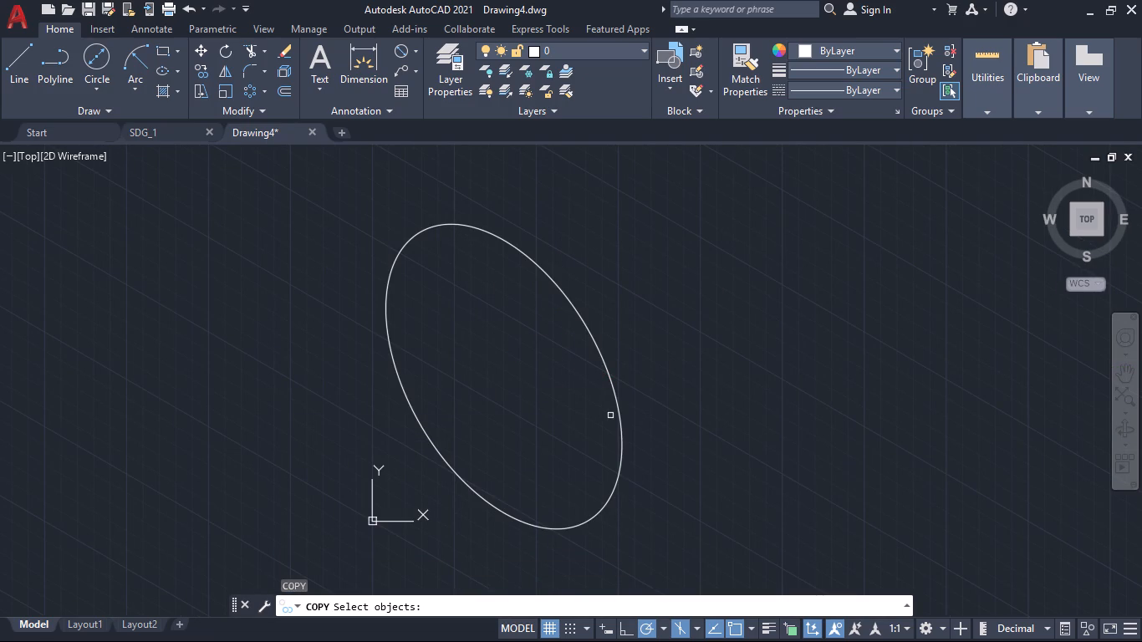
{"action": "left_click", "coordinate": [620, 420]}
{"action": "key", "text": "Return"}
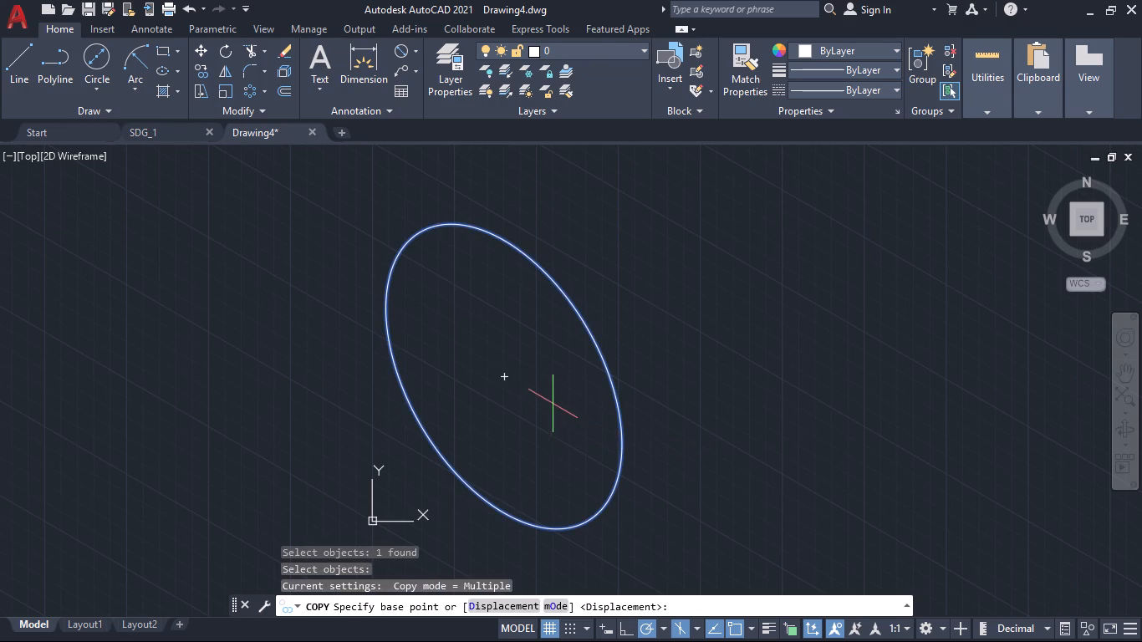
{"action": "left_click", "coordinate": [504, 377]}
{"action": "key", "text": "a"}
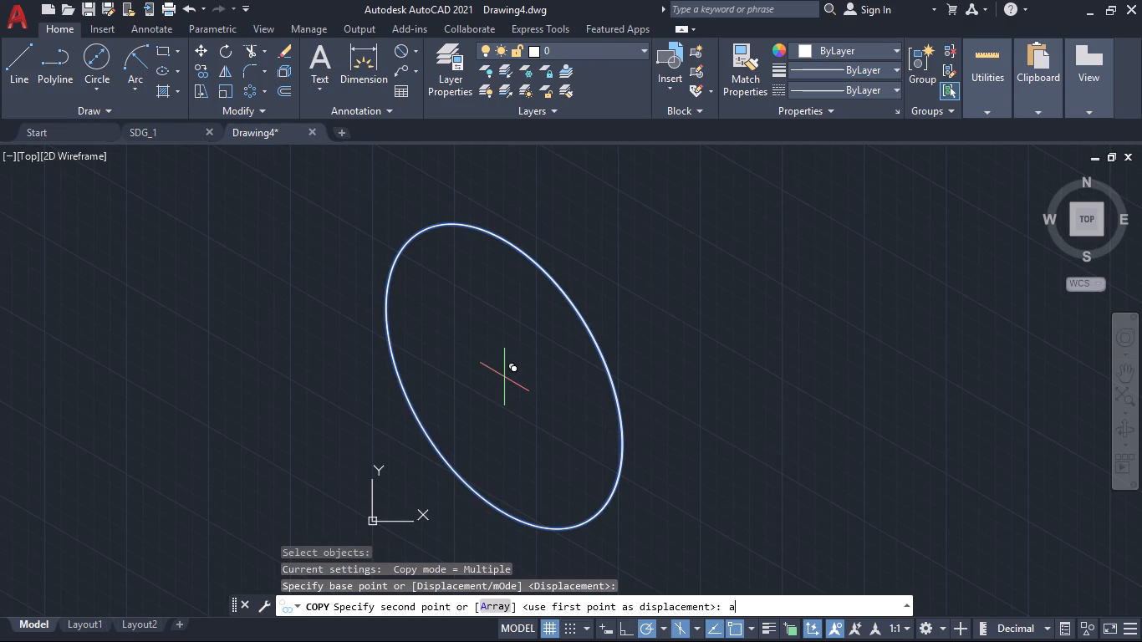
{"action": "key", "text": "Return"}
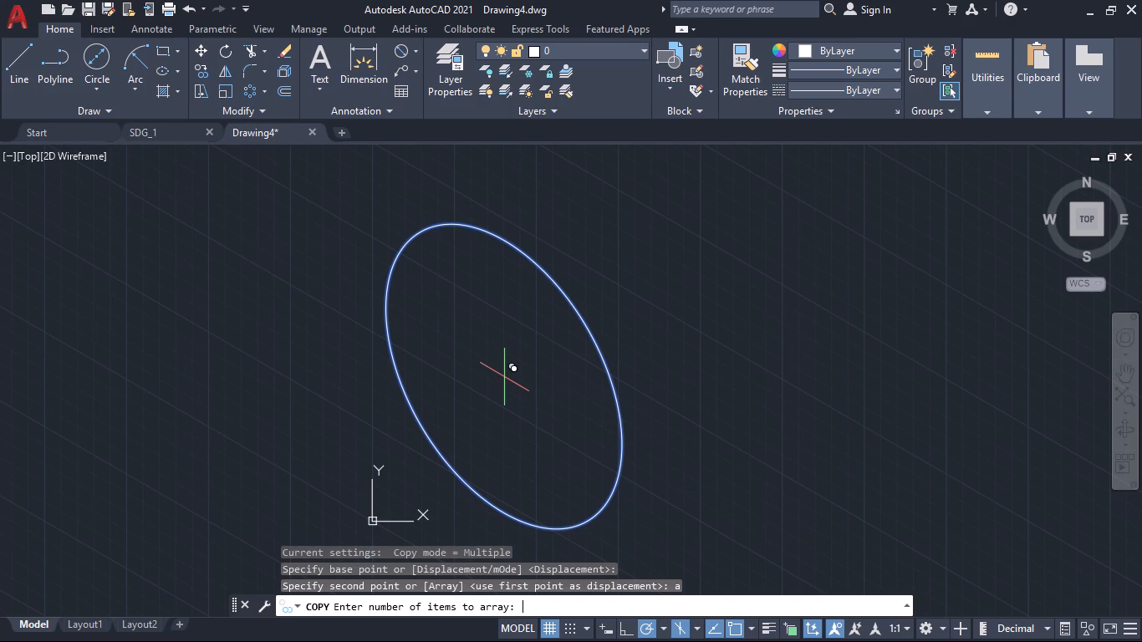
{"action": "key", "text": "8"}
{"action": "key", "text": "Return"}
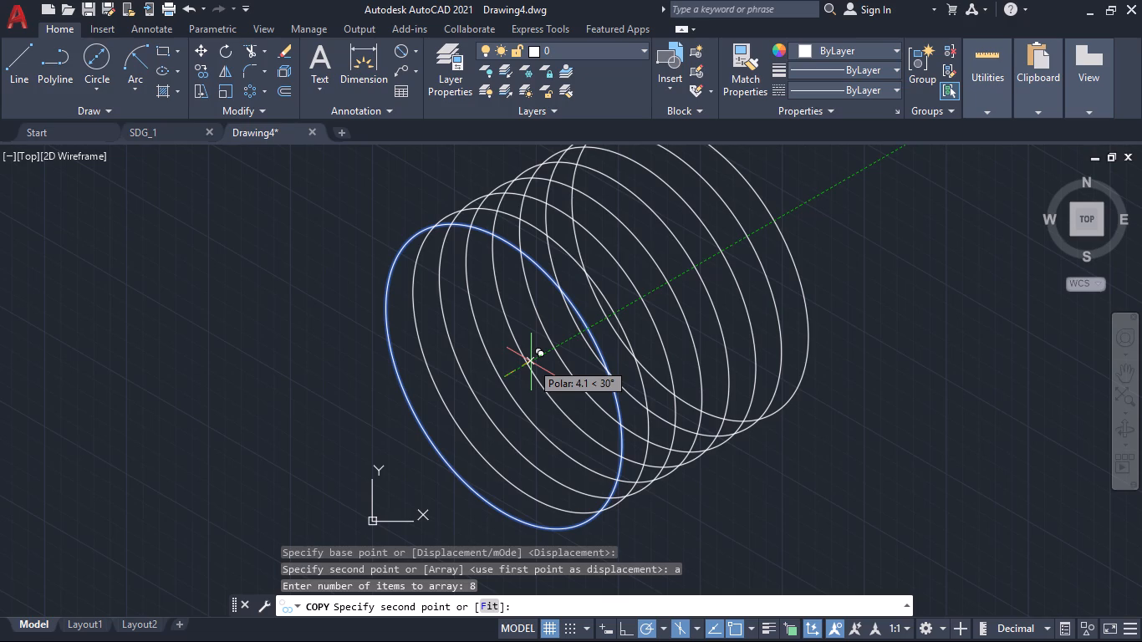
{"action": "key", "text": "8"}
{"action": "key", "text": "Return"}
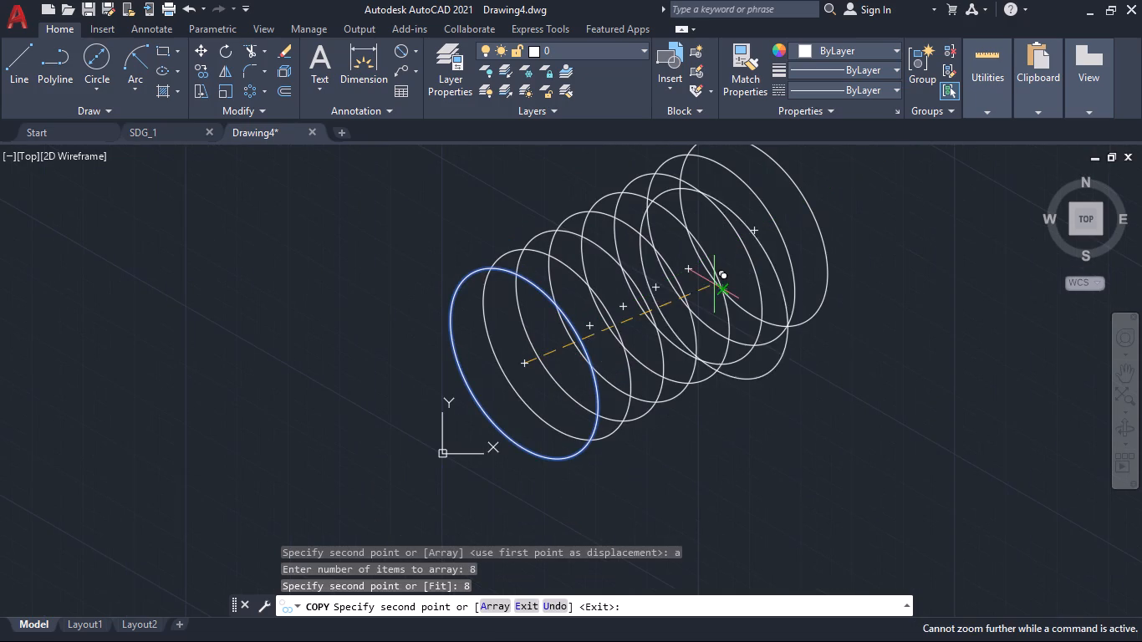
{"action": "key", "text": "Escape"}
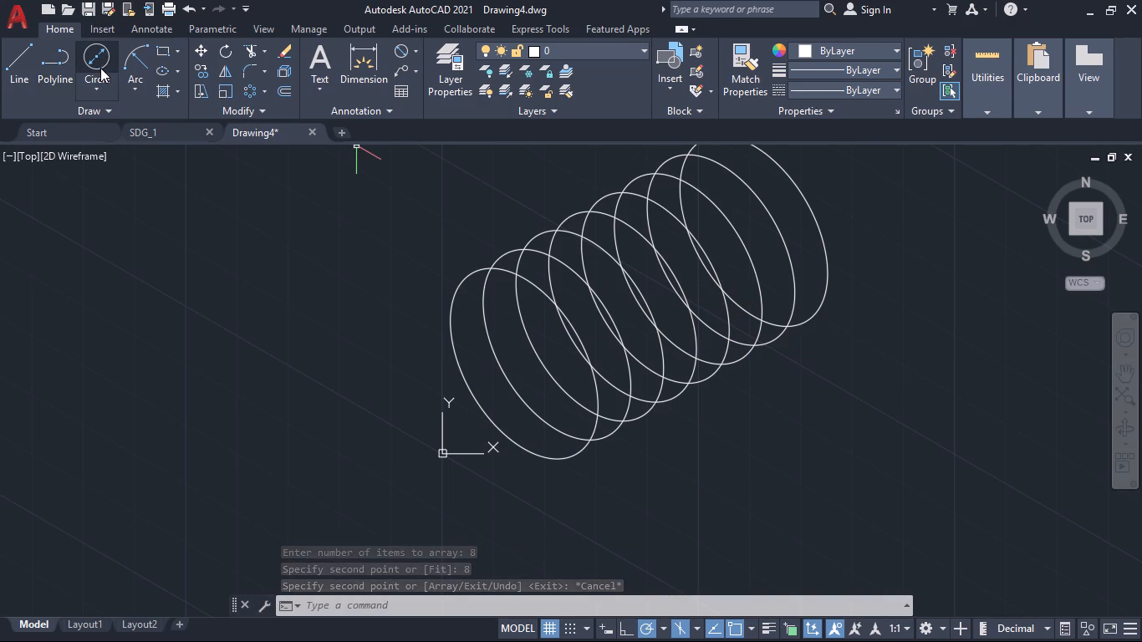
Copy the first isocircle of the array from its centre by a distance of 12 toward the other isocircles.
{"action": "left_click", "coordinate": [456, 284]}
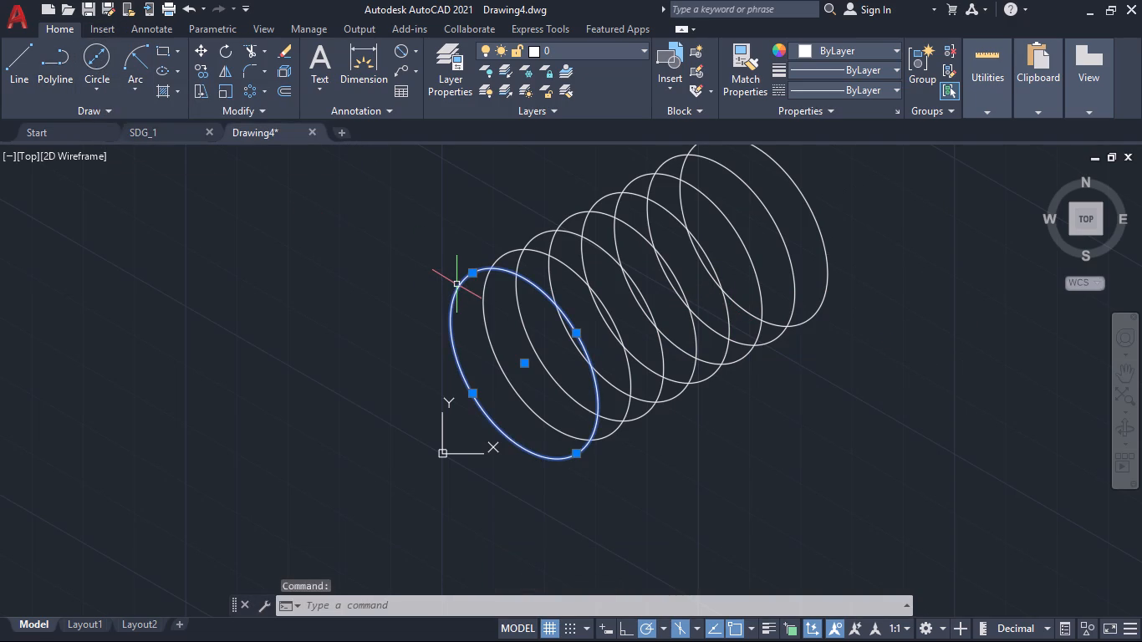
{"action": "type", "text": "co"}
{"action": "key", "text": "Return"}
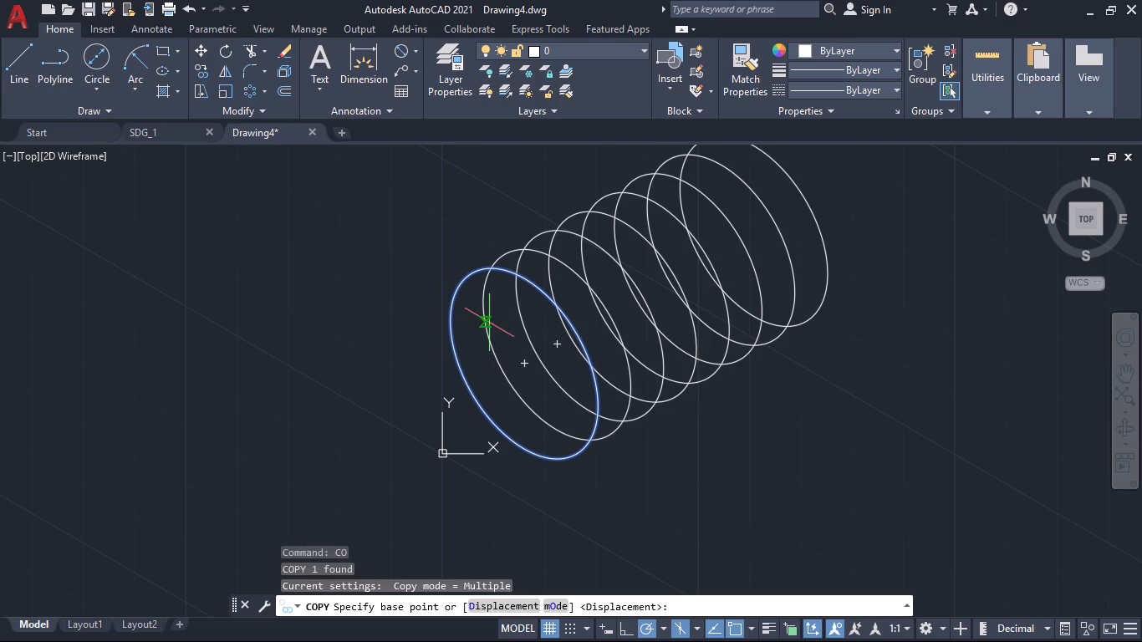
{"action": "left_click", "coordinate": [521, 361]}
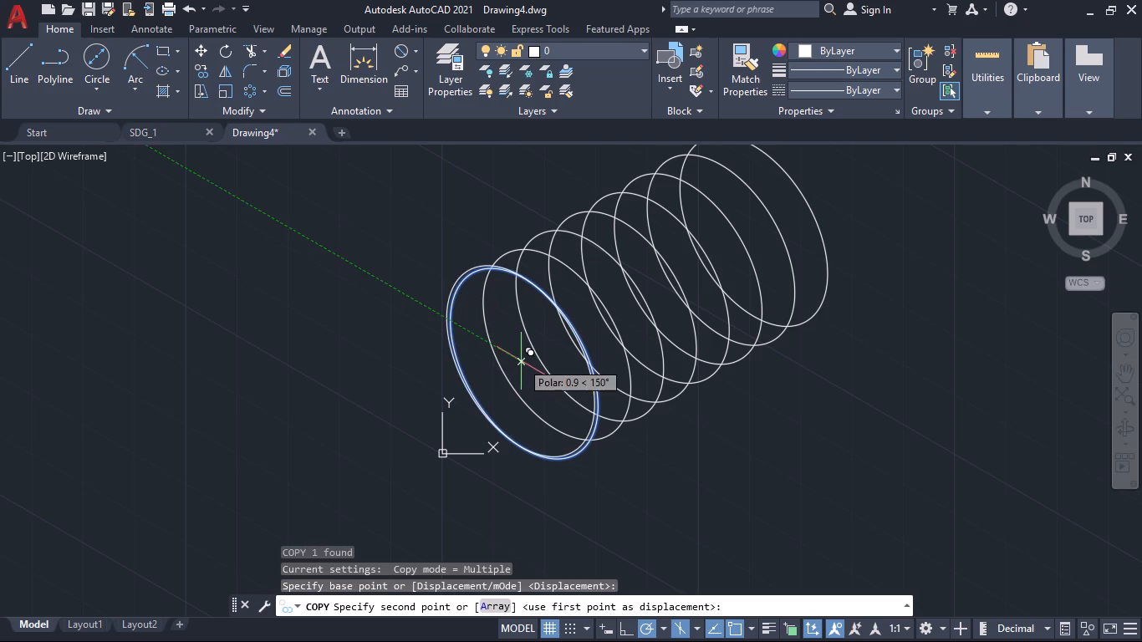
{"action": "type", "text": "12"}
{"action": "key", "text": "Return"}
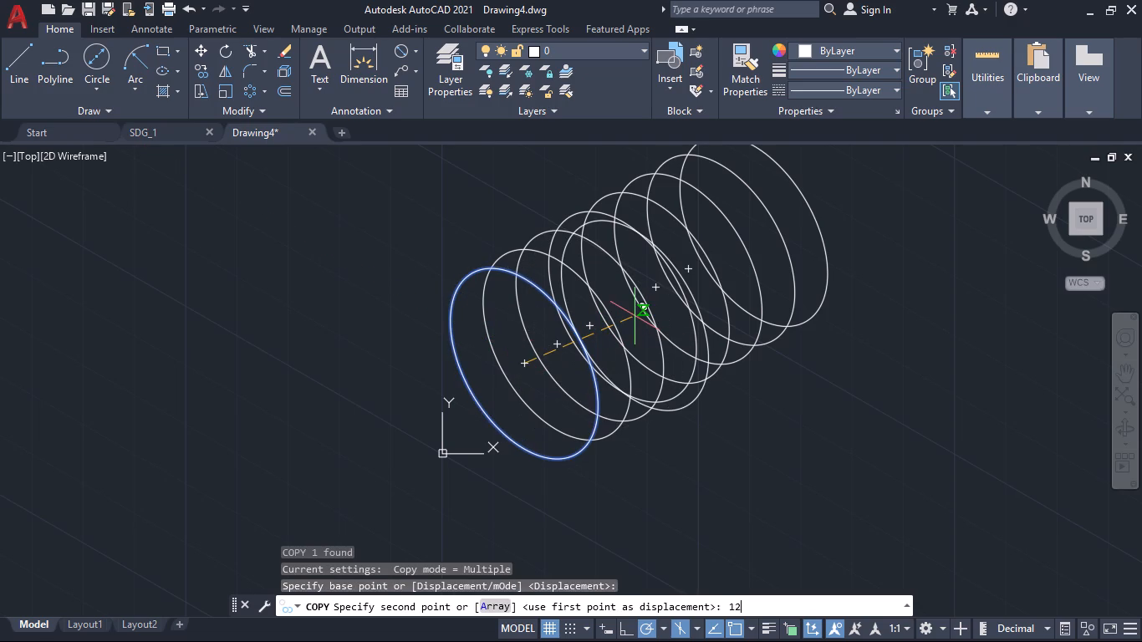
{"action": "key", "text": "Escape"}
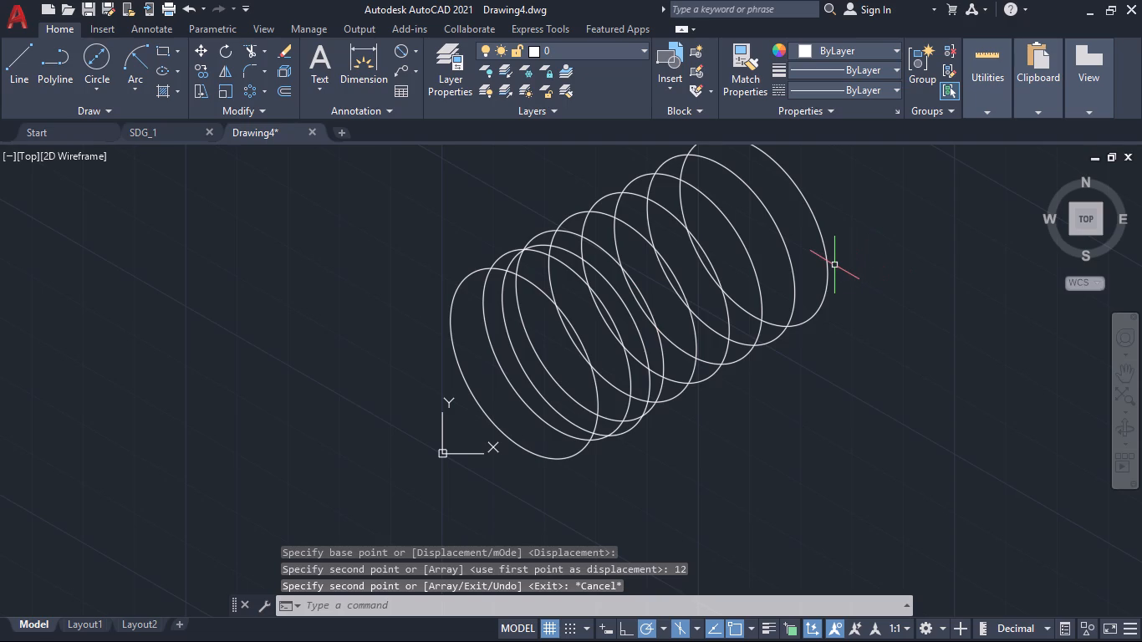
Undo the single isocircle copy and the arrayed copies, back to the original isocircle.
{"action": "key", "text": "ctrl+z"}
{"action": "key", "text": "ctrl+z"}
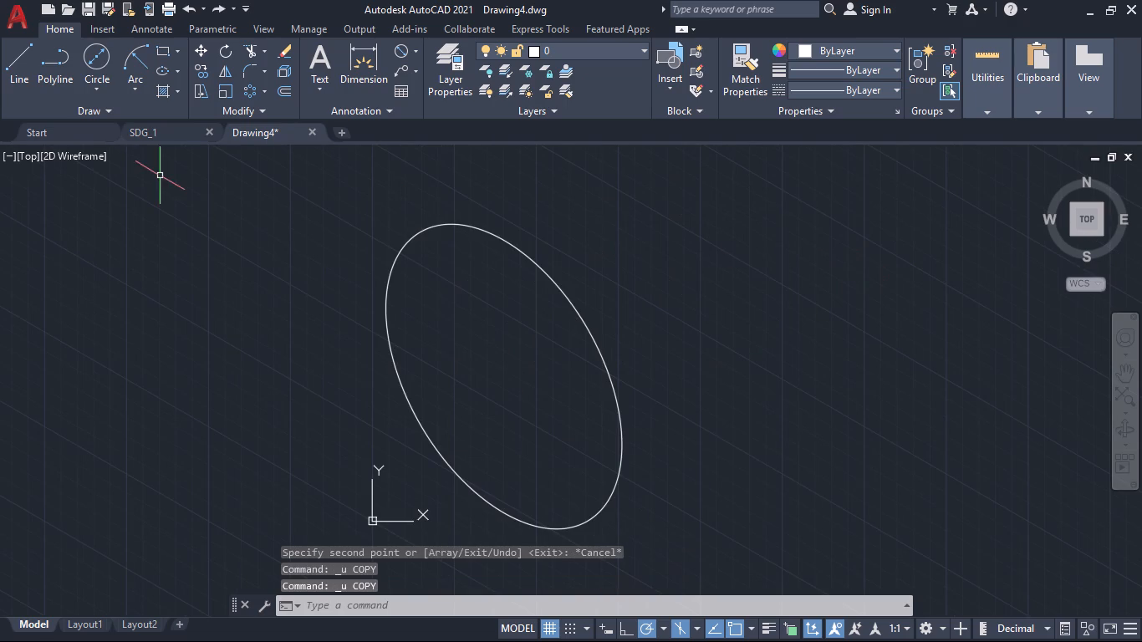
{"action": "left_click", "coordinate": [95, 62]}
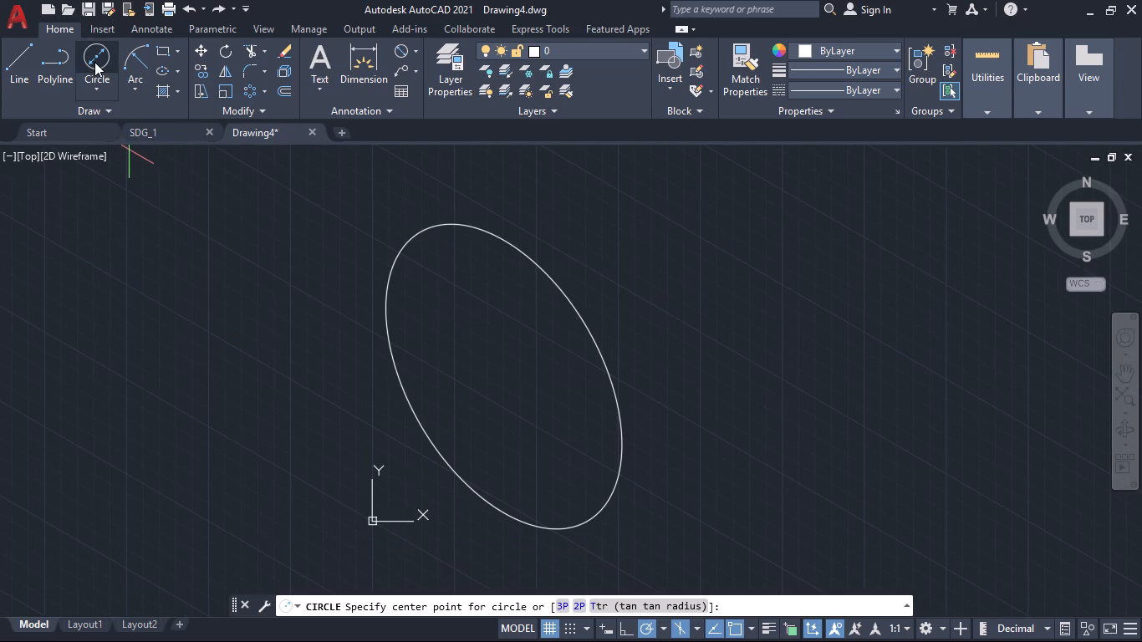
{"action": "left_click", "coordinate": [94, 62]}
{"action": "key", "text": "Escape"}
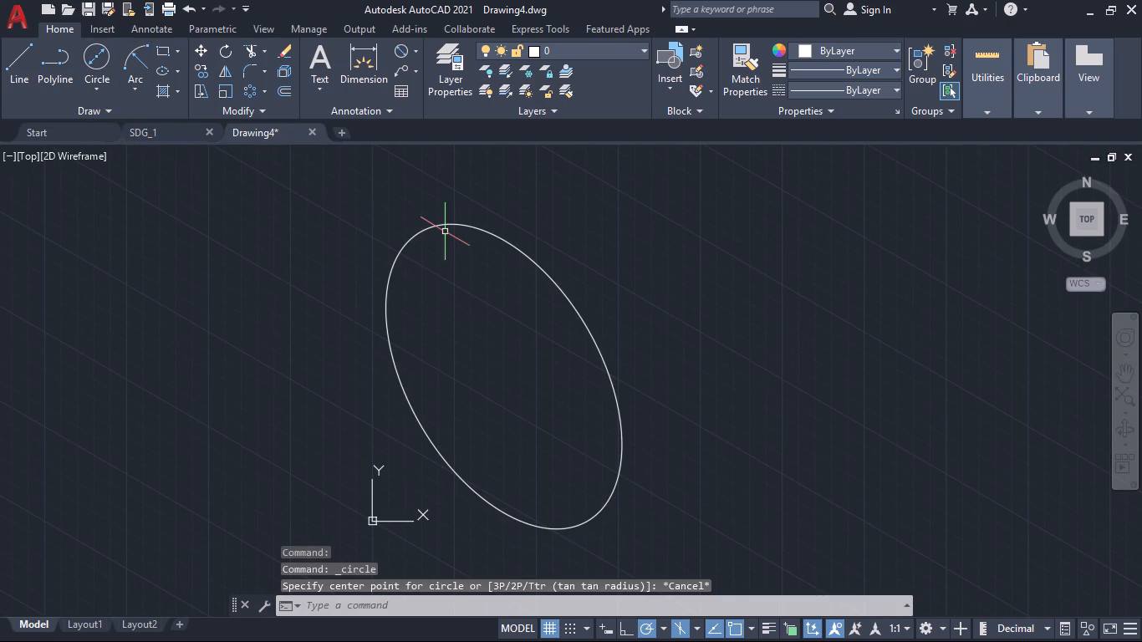
Copy the isocircle from its centre by 12 along the 30° direction, with Ortho on and the right isoplane active.
{"action": "left_click", "coordinate": [448, 227]}
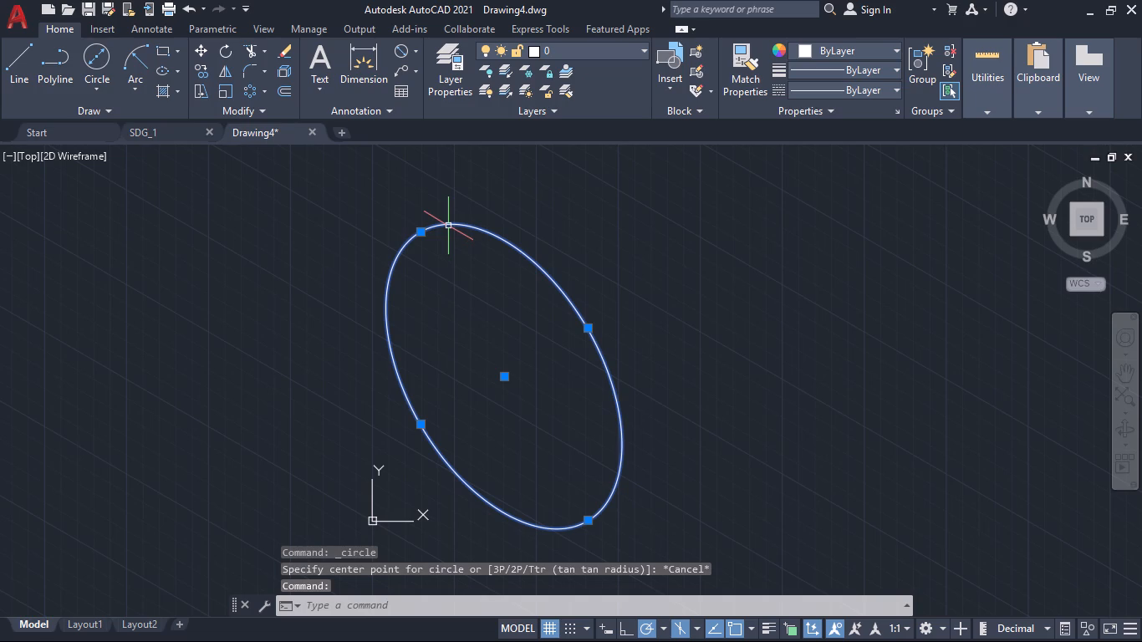
{"action": "type", "text": "cp"}
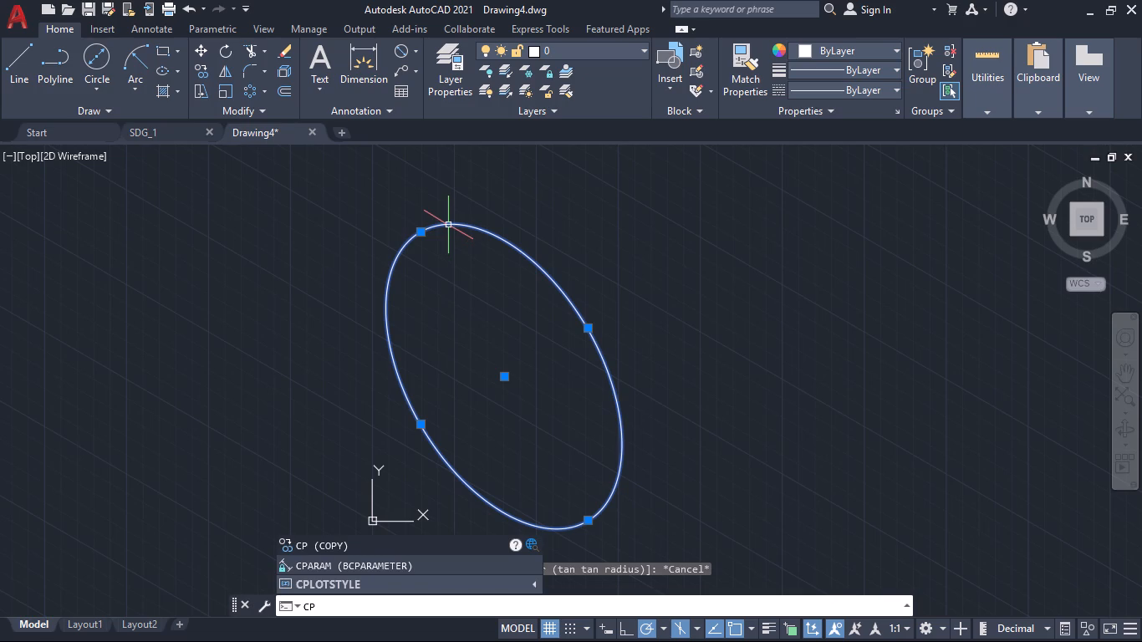
{"action": "key", "text": "BackSpace"}
{"action": "key", "text": "o"}
{"action": "key", "text": "Return"}
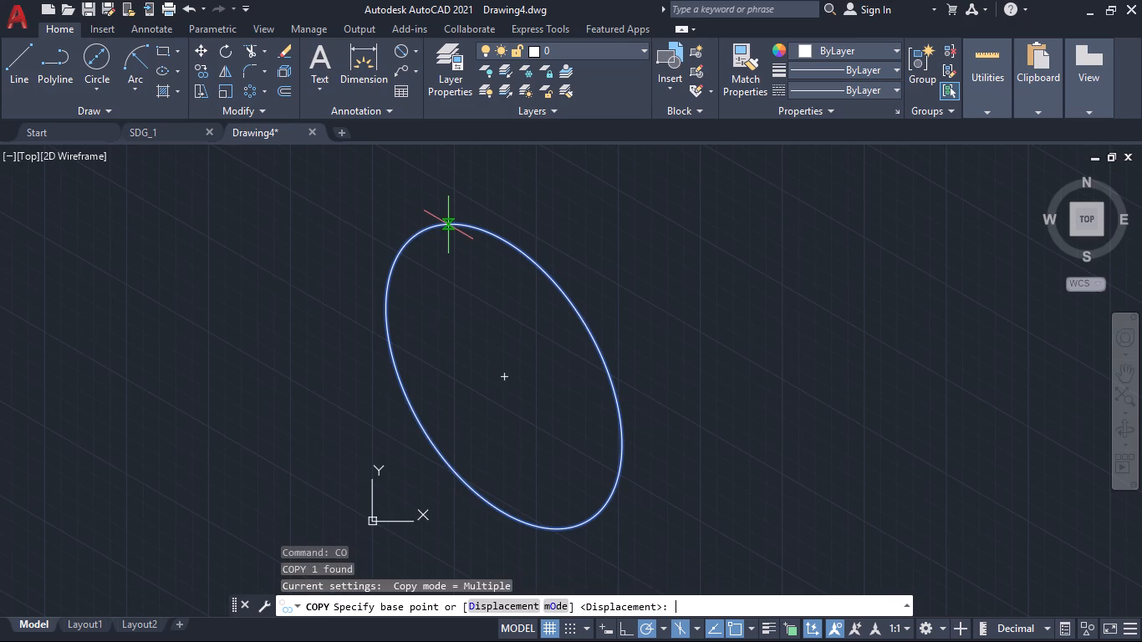
{"action": "left_click", "coordinate": [505, 376]}
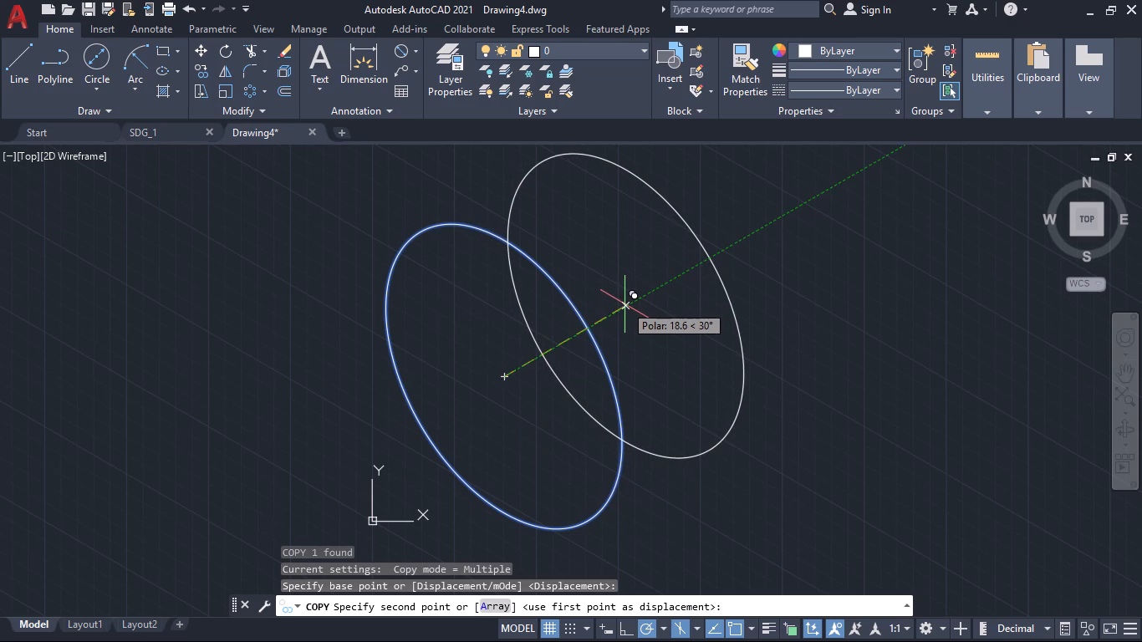
{"action": "key", "text": "F8"}
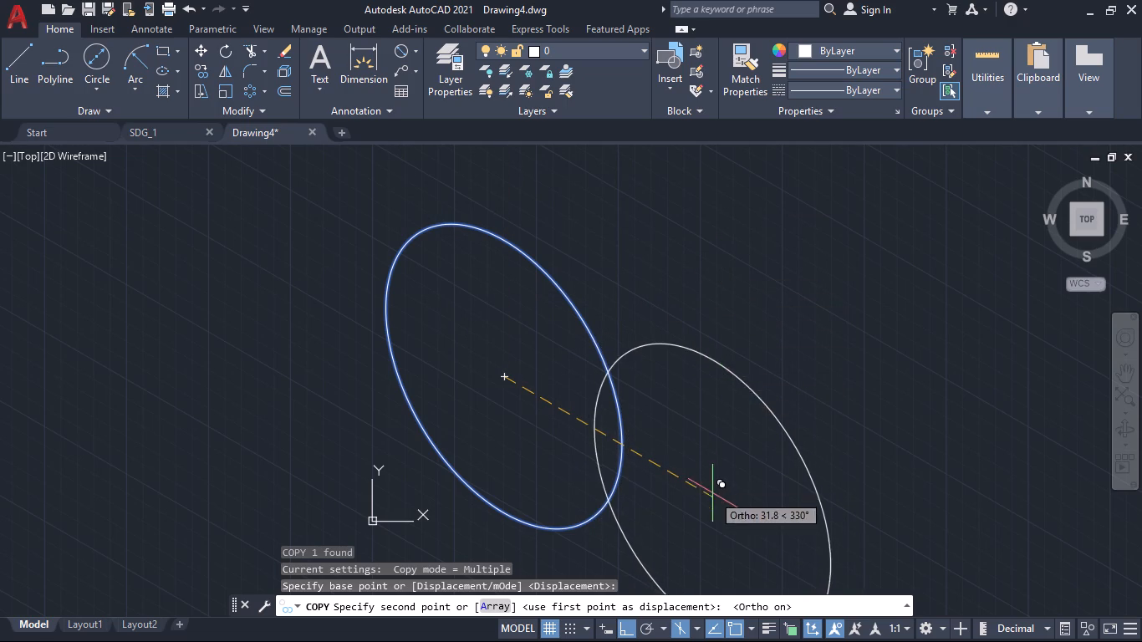
{"action": "double_click", "coordinate": [694, 628]}
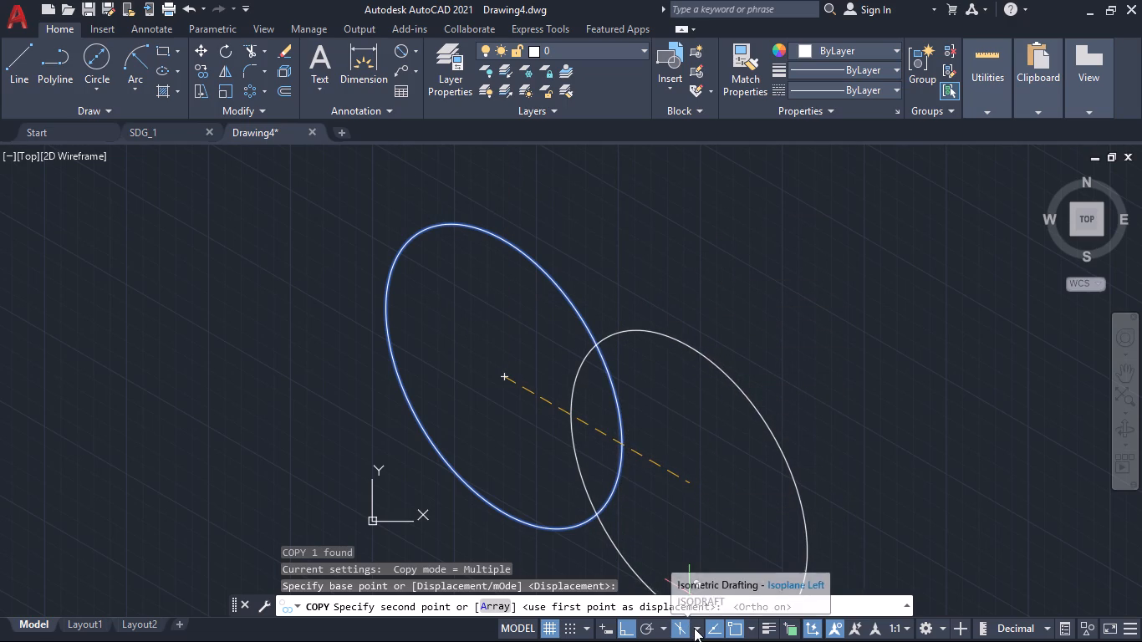
{"action": "left_click", "coordinate": [695, 627]}
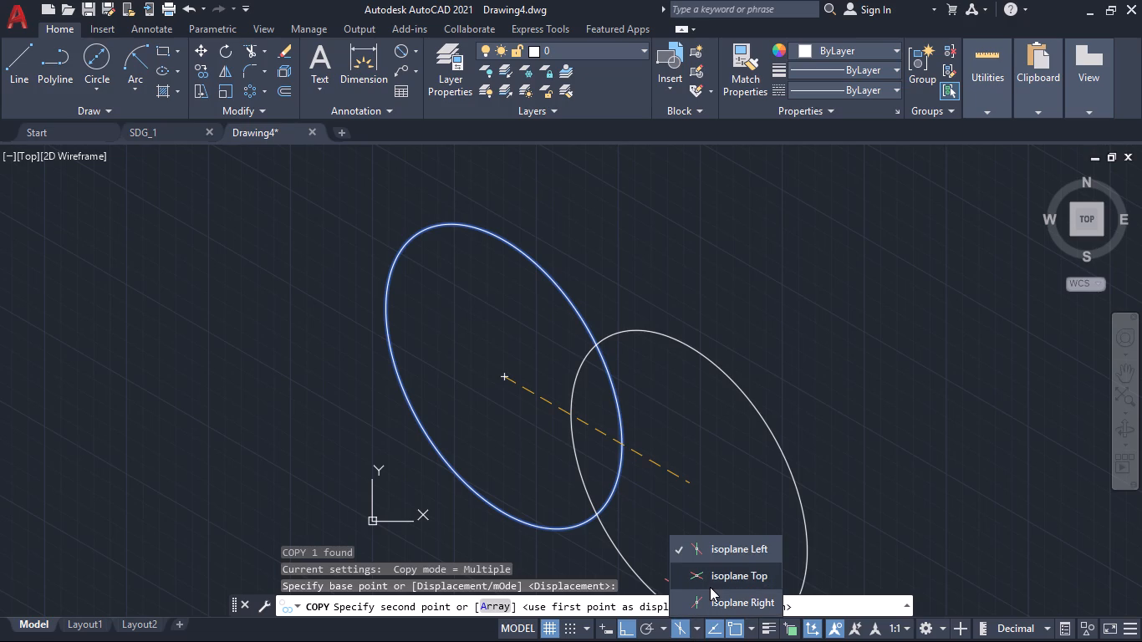
{"action": "left_click", "coordinate": [713, 595]}
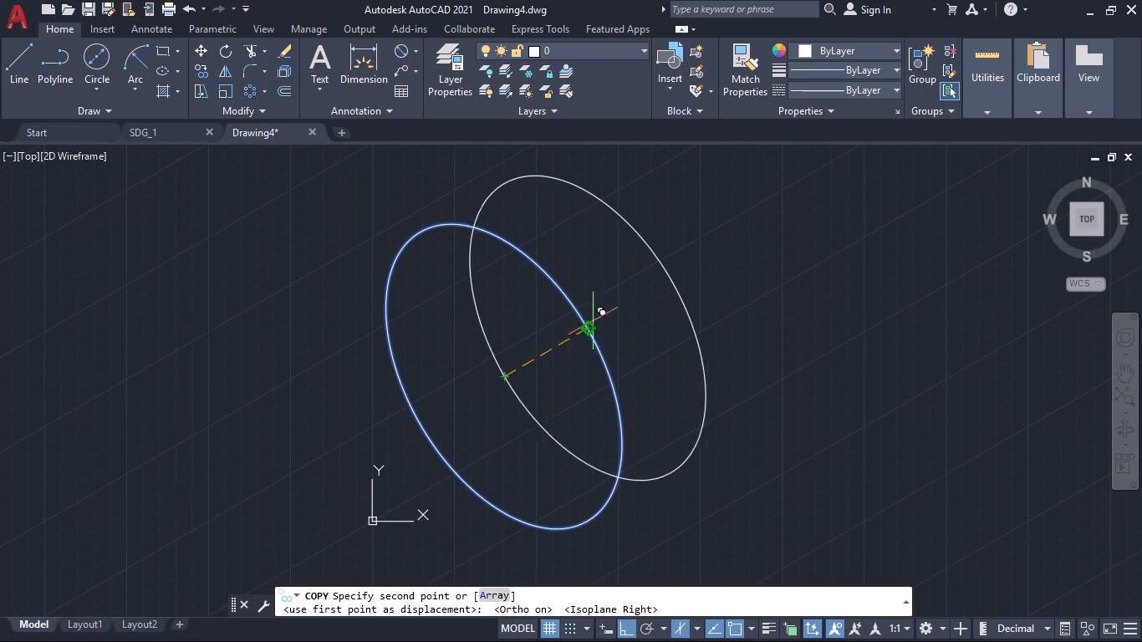
{"action": "type", "text": "12"}
{"action": "key", "text": "Return"}
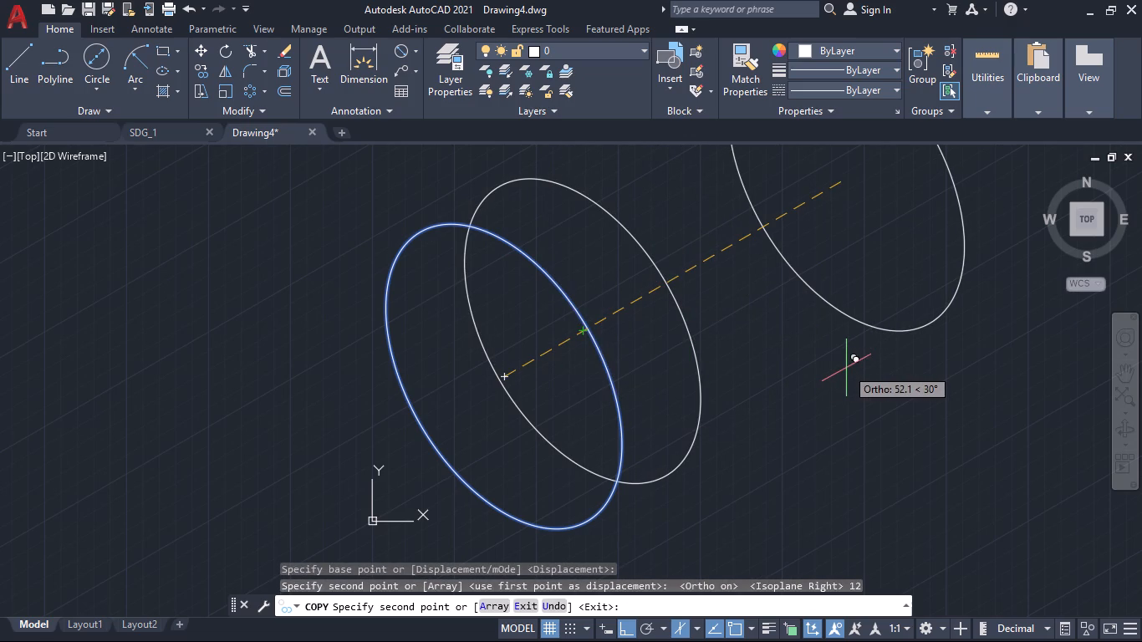
Add an aligned dimension for the spacing between the two large isocircles, placed just outside their upper edges.
{"action": "key", "text": "Escape"}
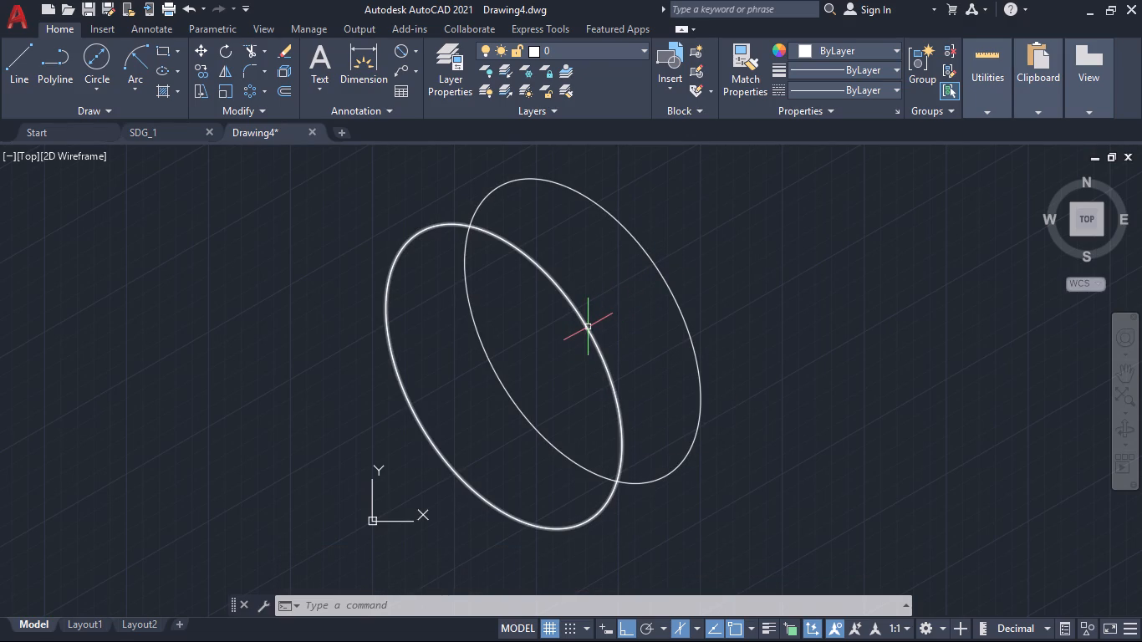
{"action": "left_click", "coordinate": [416, 45]}
{"action": "left_click", "coordinate": [420, 104]}
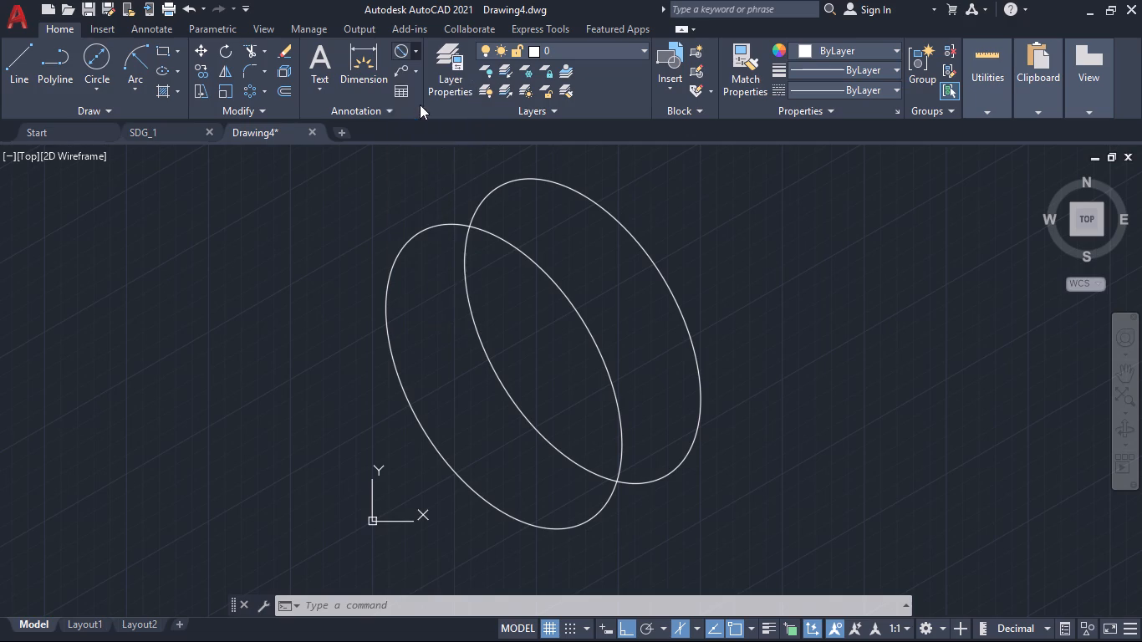
{"action": "left_click", "coordinate": [601, 204]}
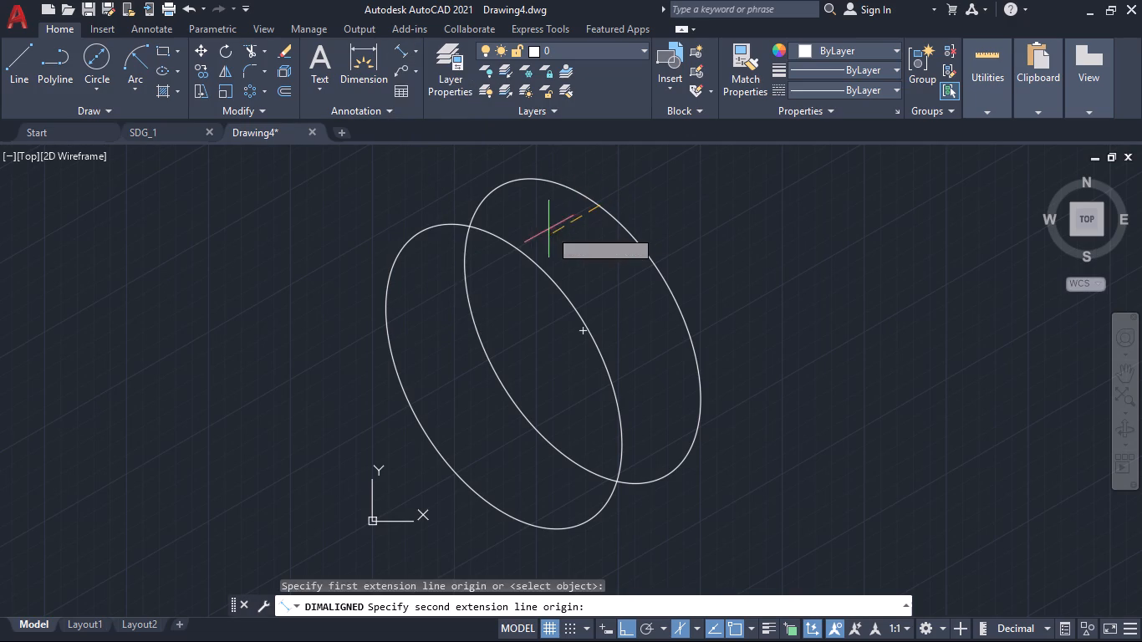
{"action": "left_click", "coordinate": [524, 248]}
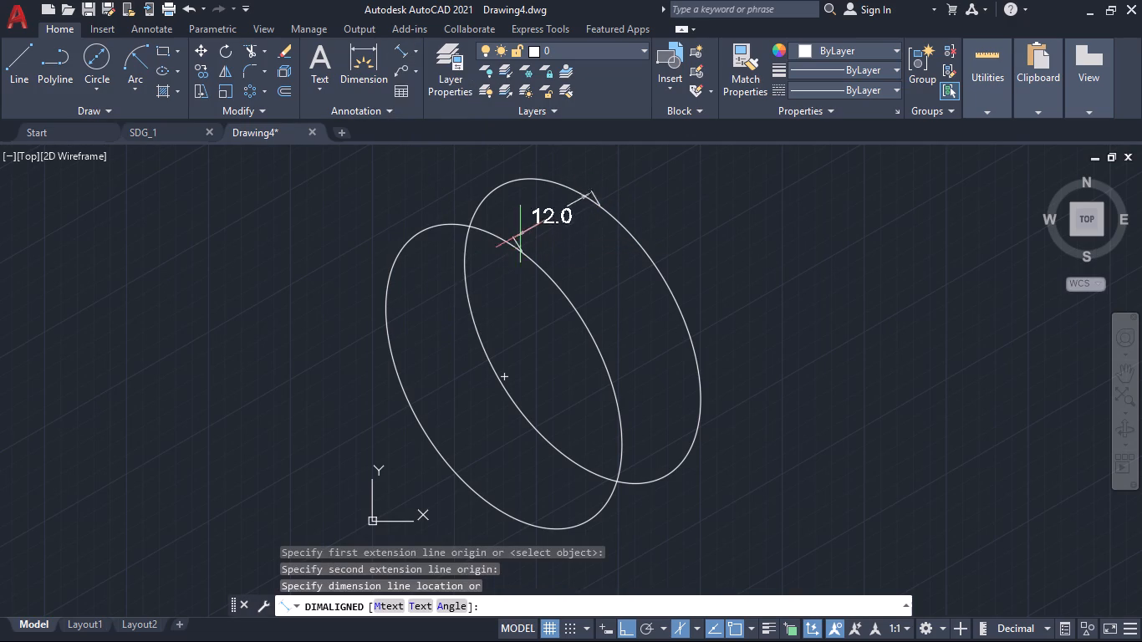
{"action": "left_click", "coordinate": [451, 202]}
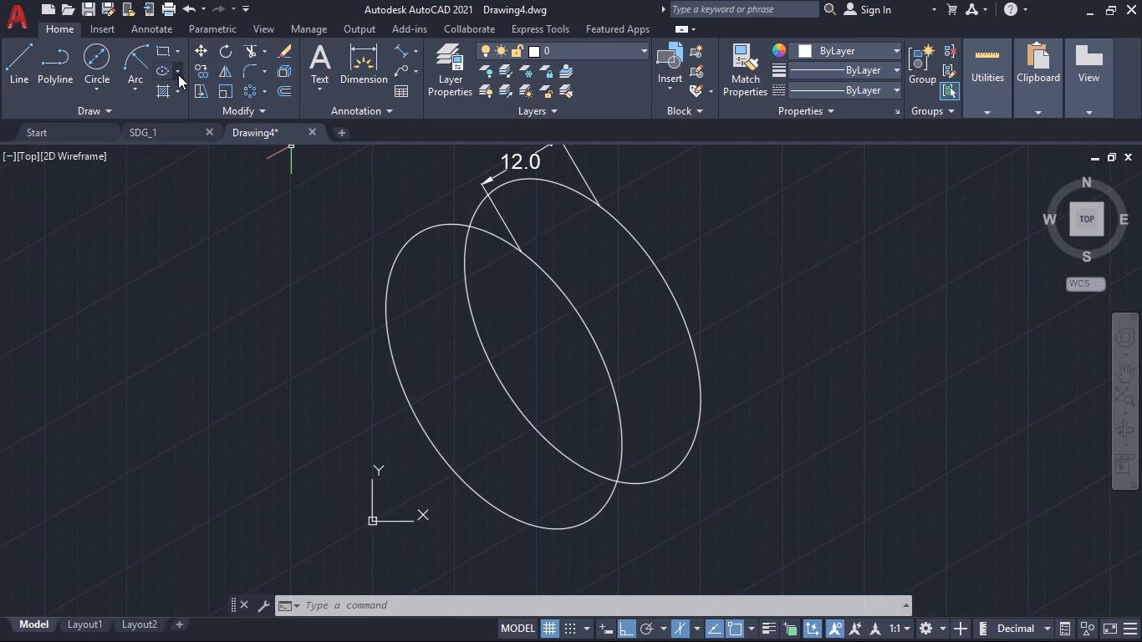
Draw an isocircle of radius 14 on the left isoplane, centred on the original isocircle's centre.
{"action": "type", "text": "el"}
{"action": "key", "text": "Return"}
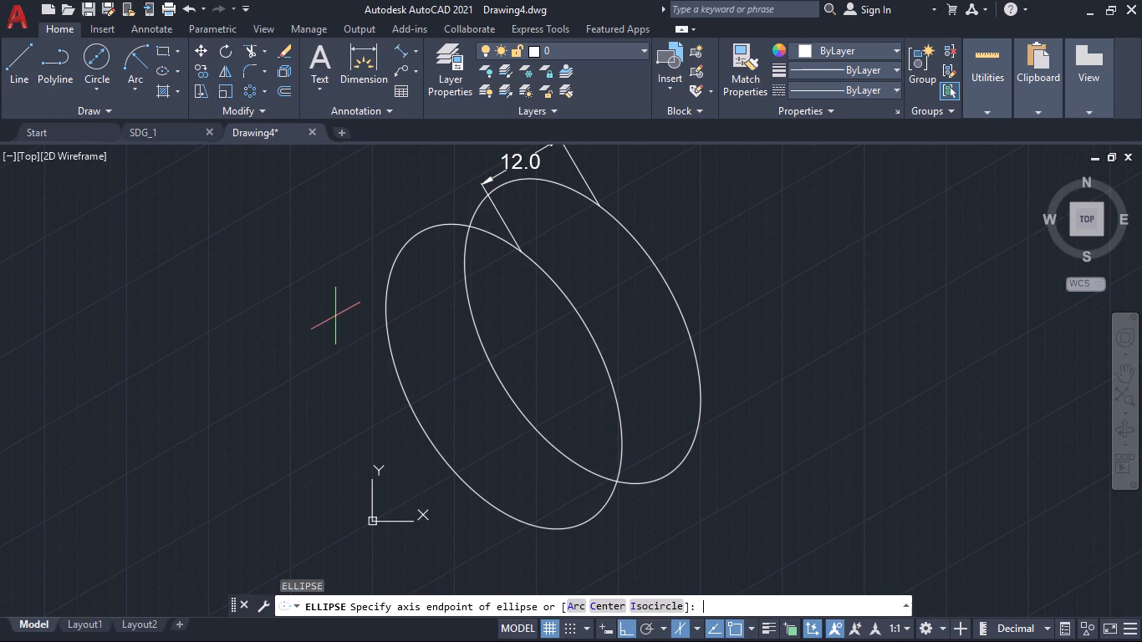
{"action": "key", "text": "i"}
{"action": "key", "text": "Return"}
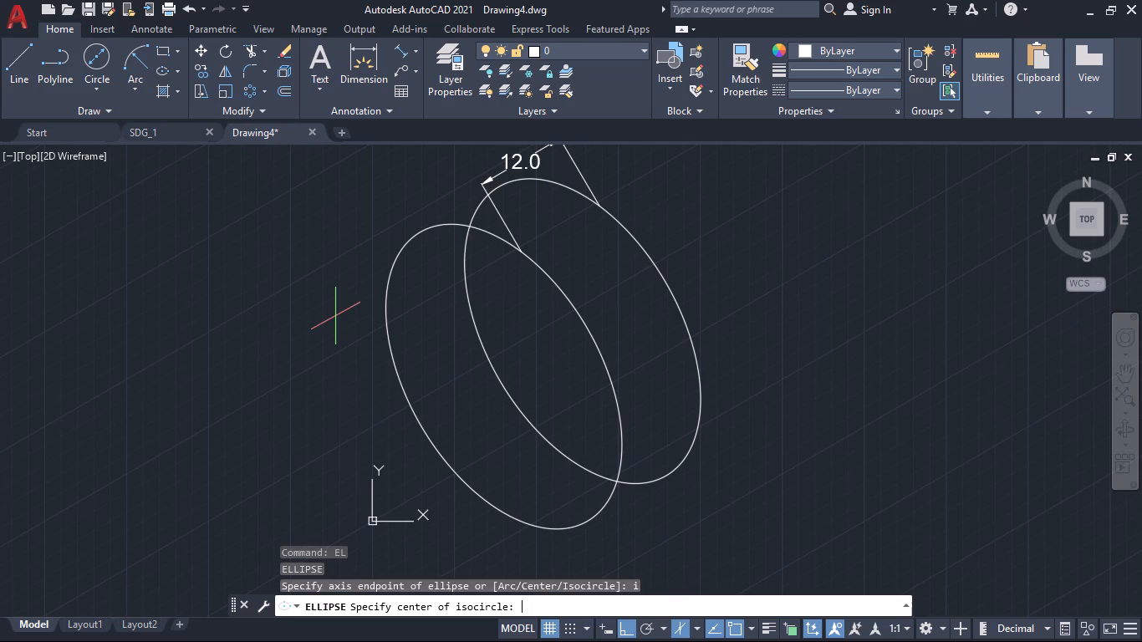
{"action": "left_click", "coordinate": [504, 375]}
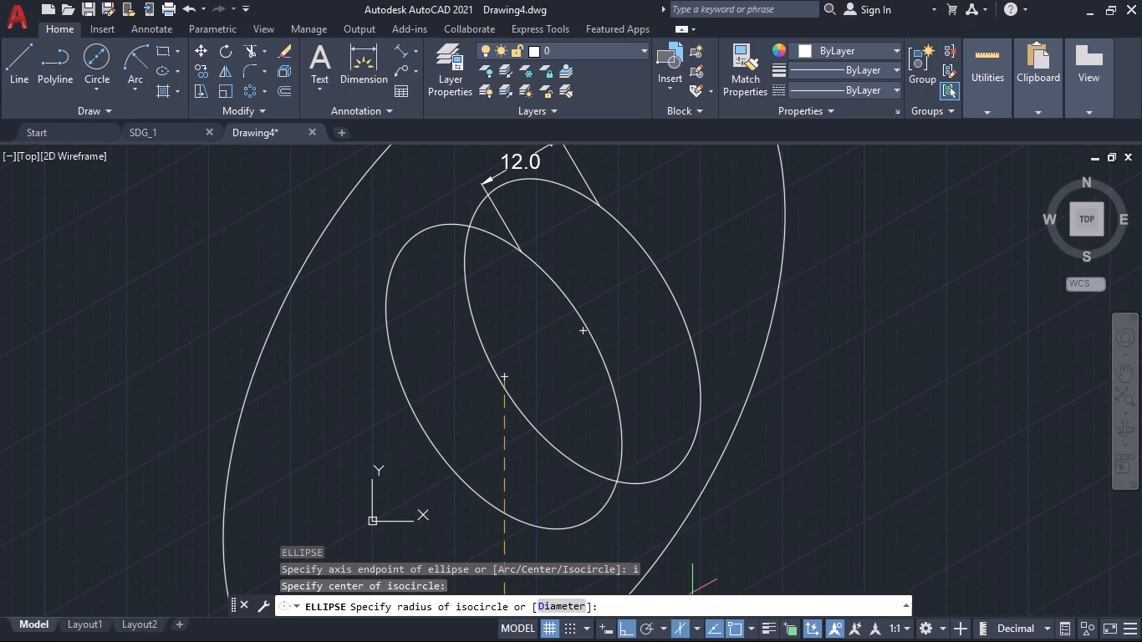
{"action": "left_click", "coordinate": [696, 629]}
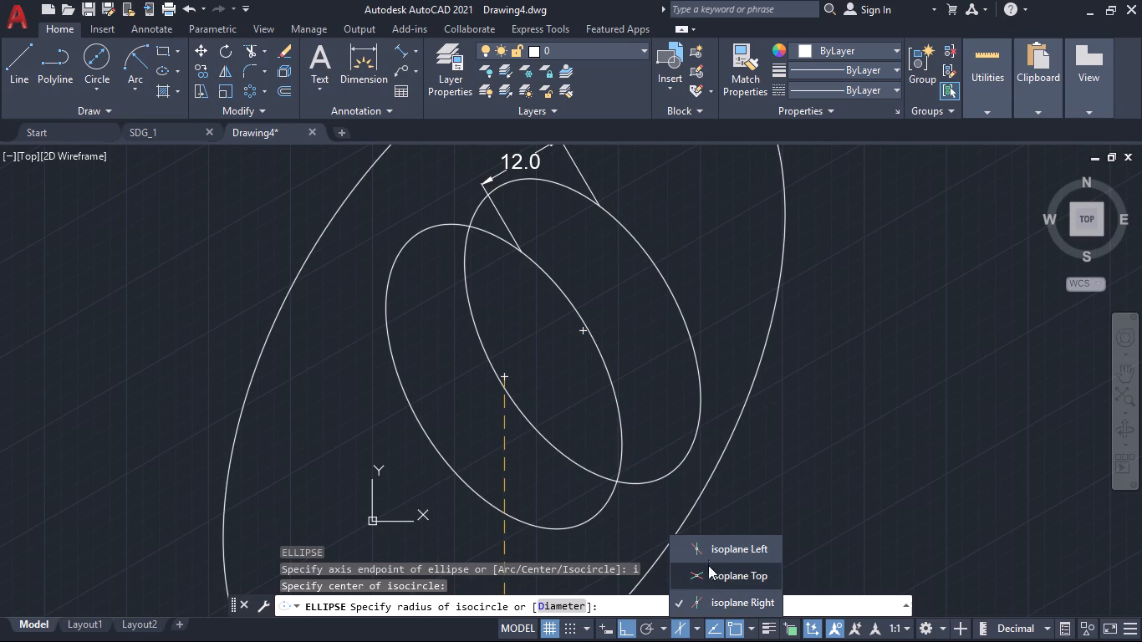
{"action": "left_click", "coordinate": [710, 552]}
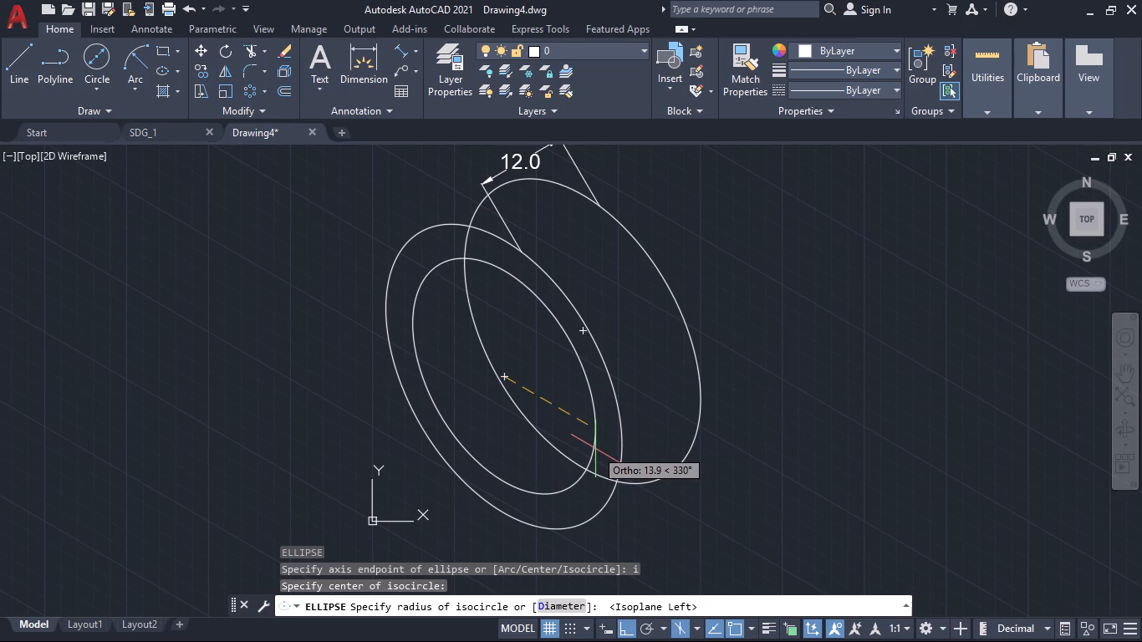
{"action": "type", "text": "14"}
{"action": "key", "text": "Return"}
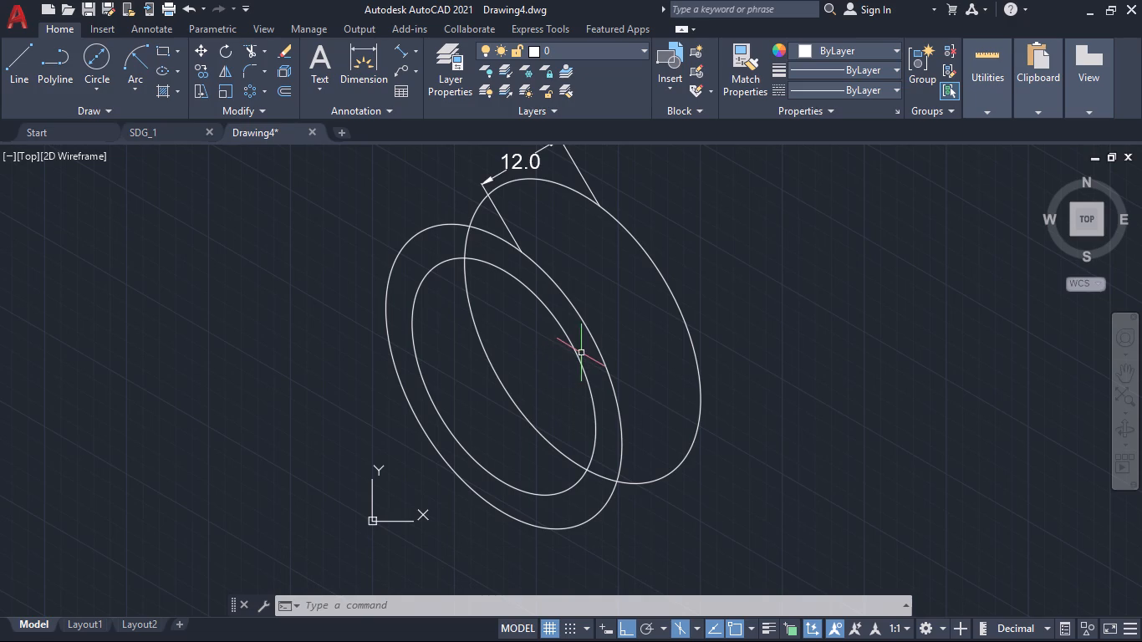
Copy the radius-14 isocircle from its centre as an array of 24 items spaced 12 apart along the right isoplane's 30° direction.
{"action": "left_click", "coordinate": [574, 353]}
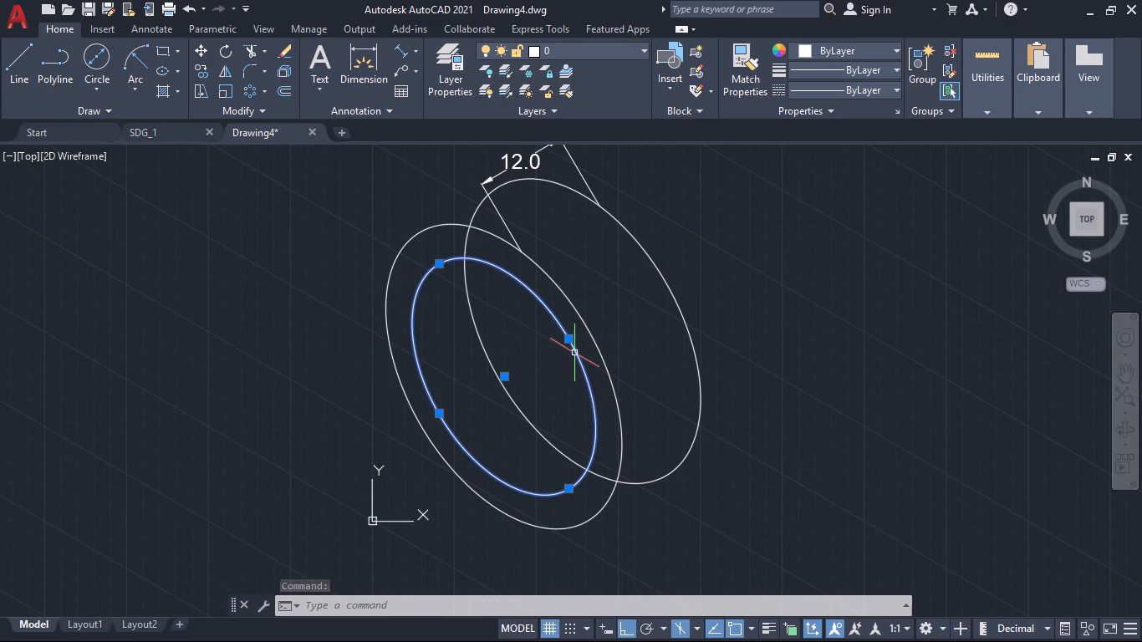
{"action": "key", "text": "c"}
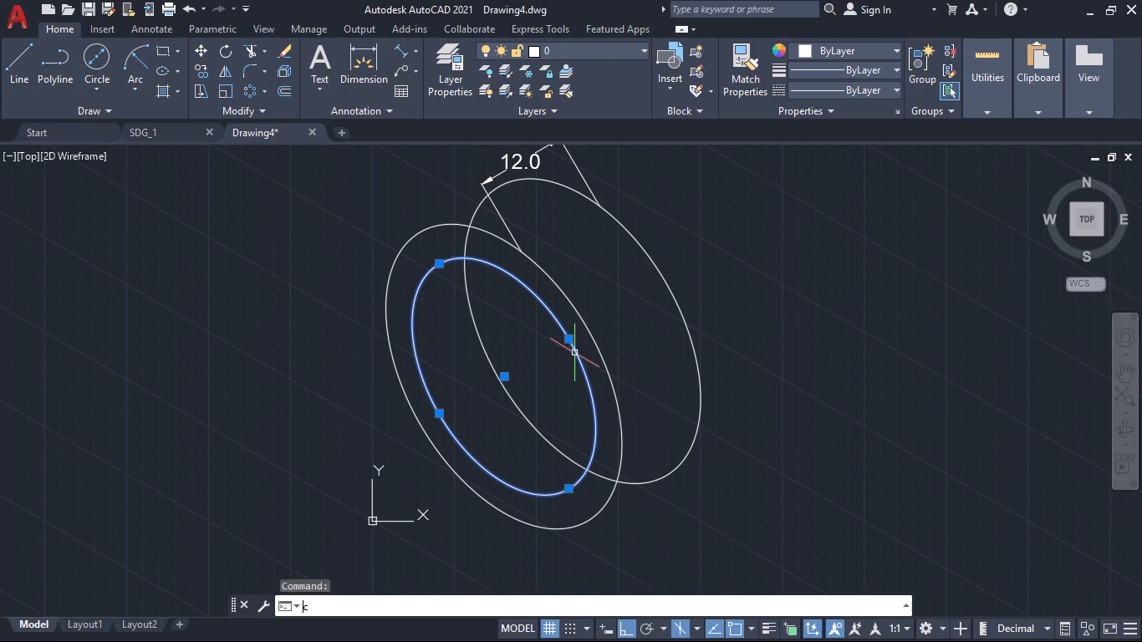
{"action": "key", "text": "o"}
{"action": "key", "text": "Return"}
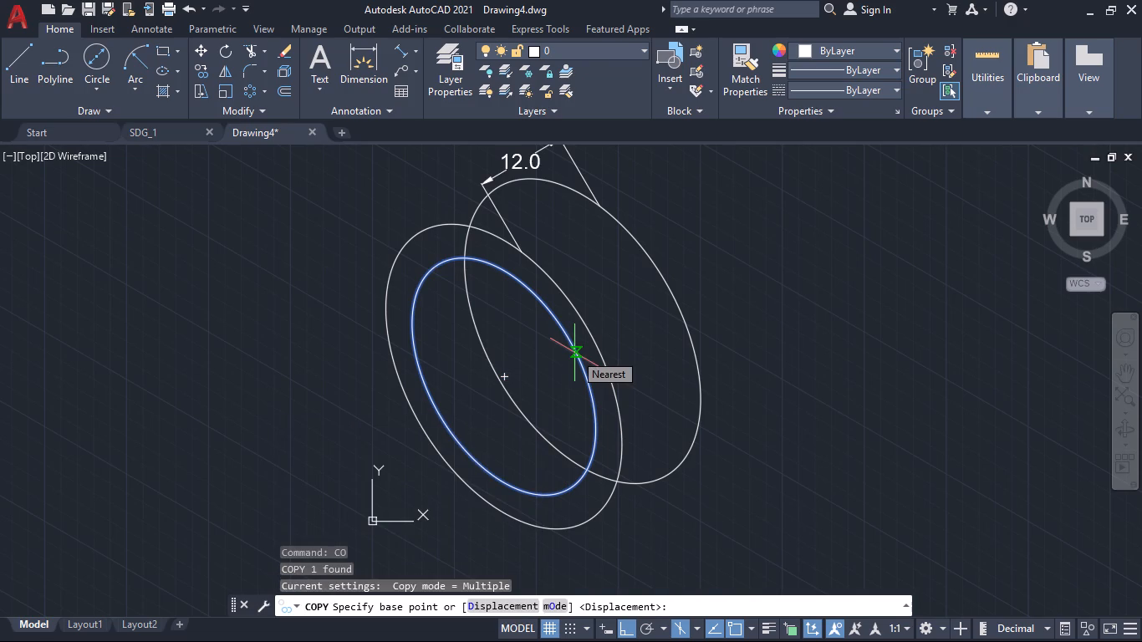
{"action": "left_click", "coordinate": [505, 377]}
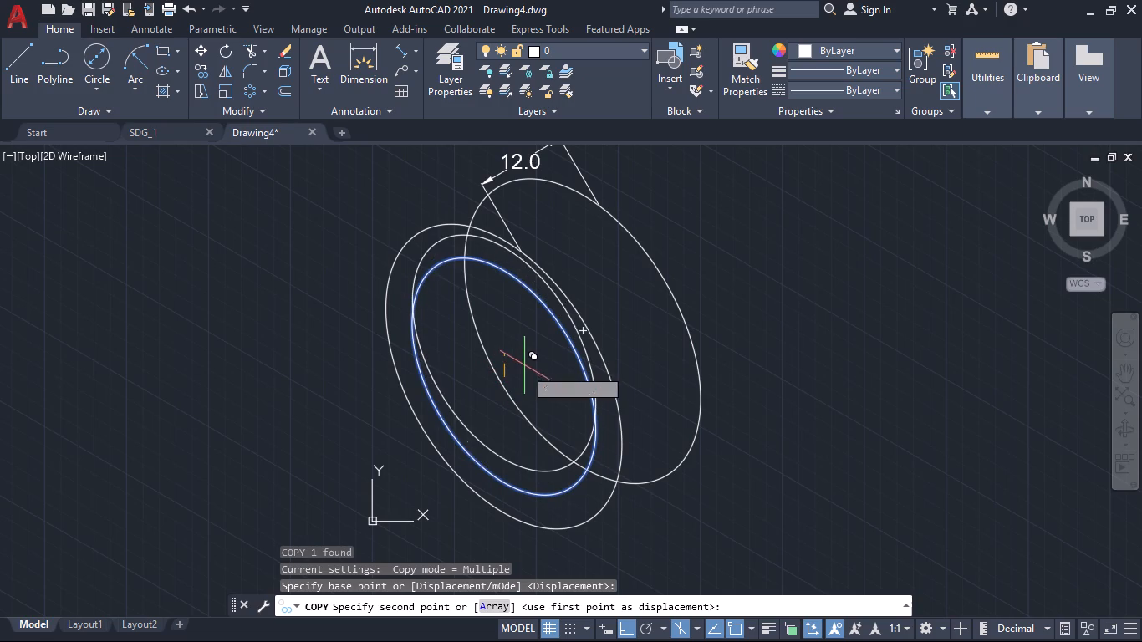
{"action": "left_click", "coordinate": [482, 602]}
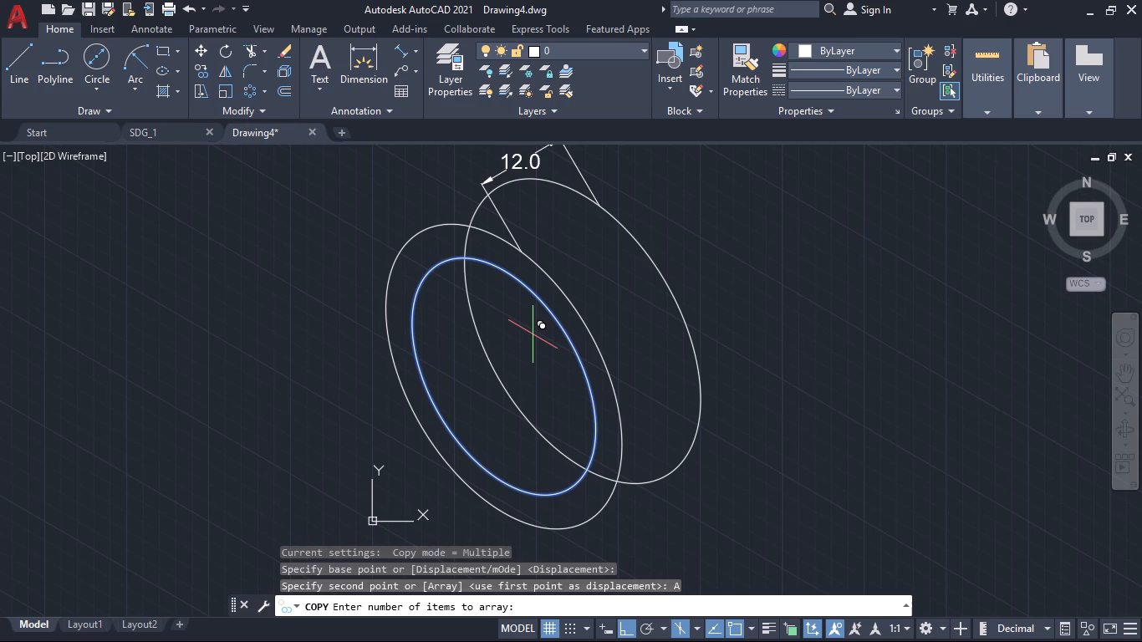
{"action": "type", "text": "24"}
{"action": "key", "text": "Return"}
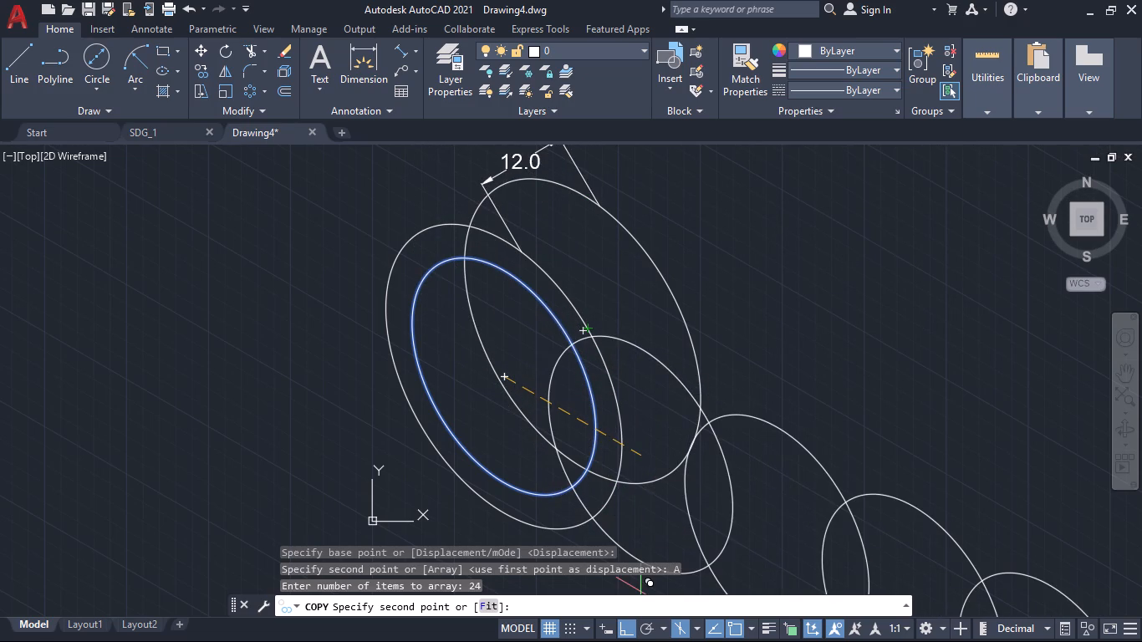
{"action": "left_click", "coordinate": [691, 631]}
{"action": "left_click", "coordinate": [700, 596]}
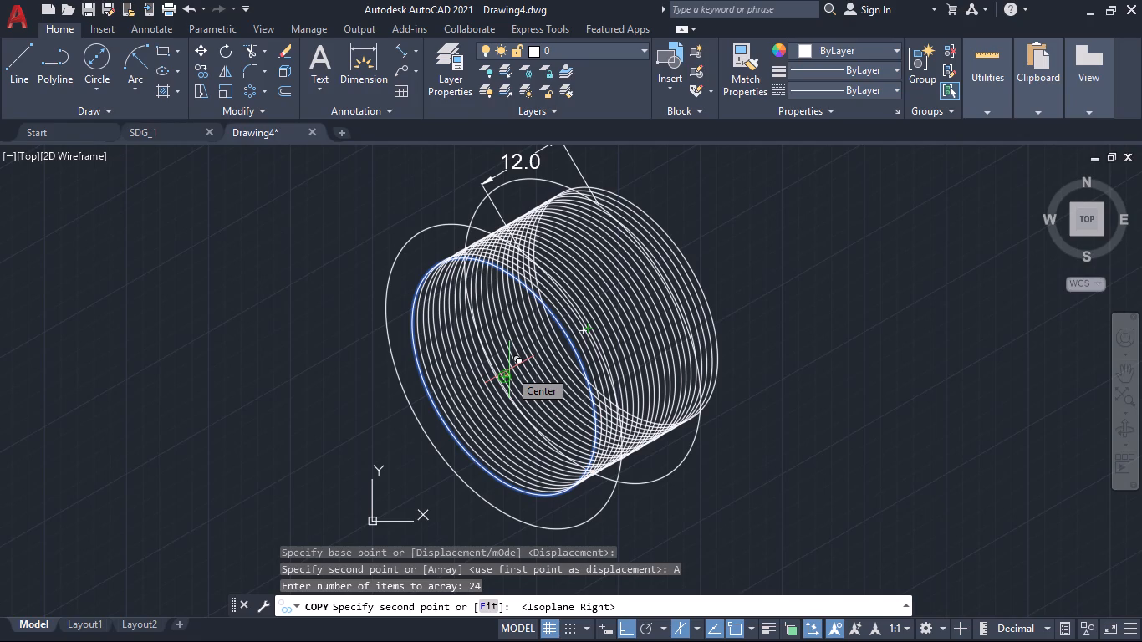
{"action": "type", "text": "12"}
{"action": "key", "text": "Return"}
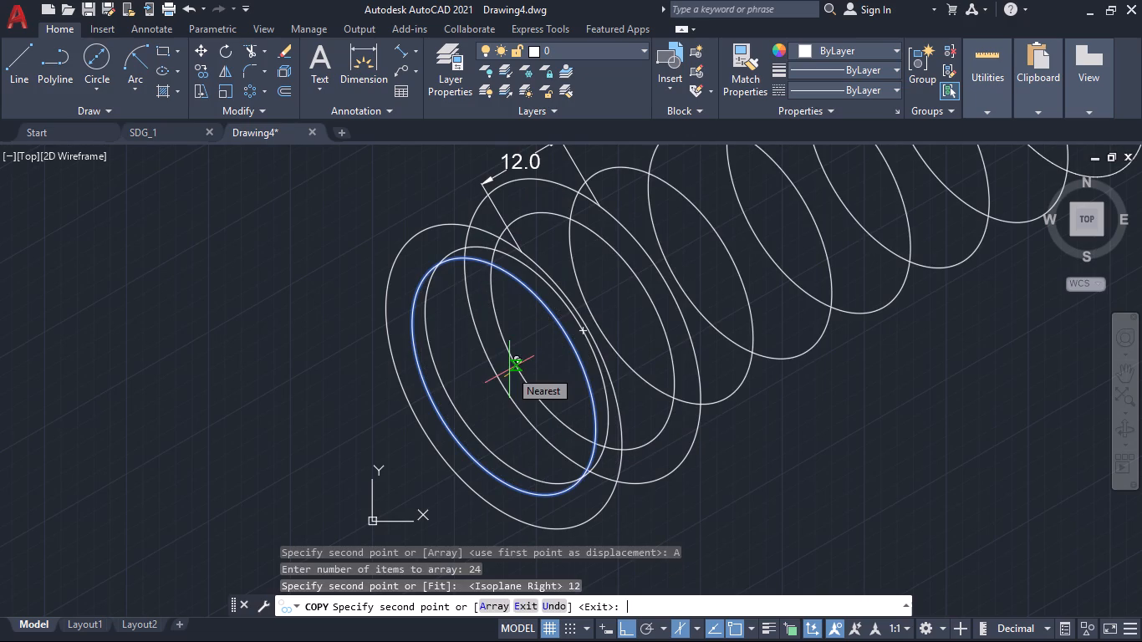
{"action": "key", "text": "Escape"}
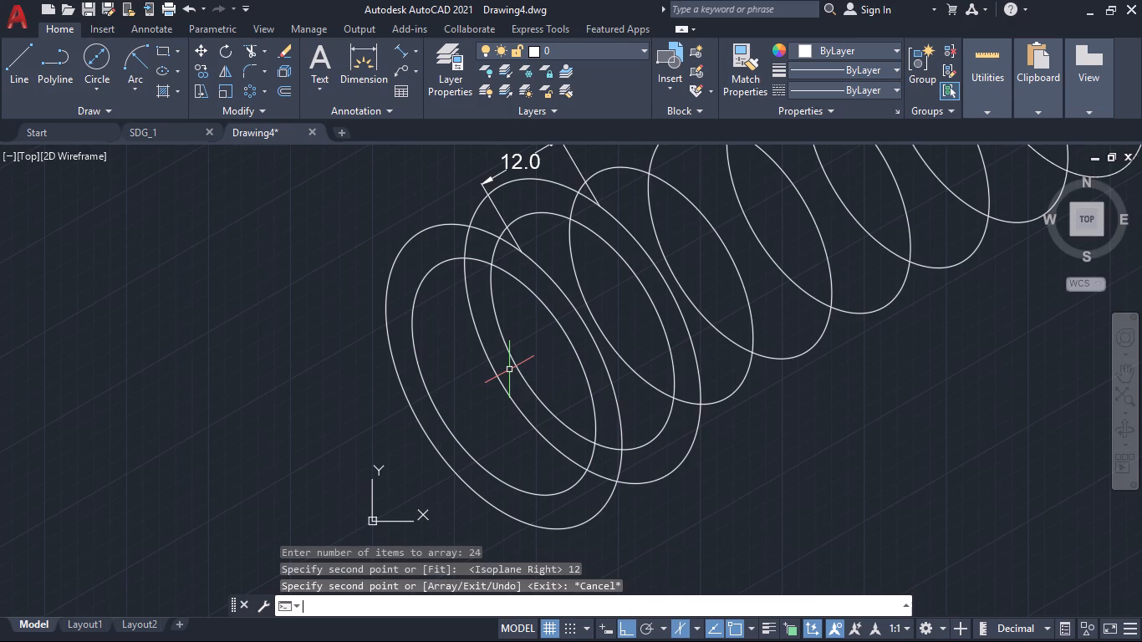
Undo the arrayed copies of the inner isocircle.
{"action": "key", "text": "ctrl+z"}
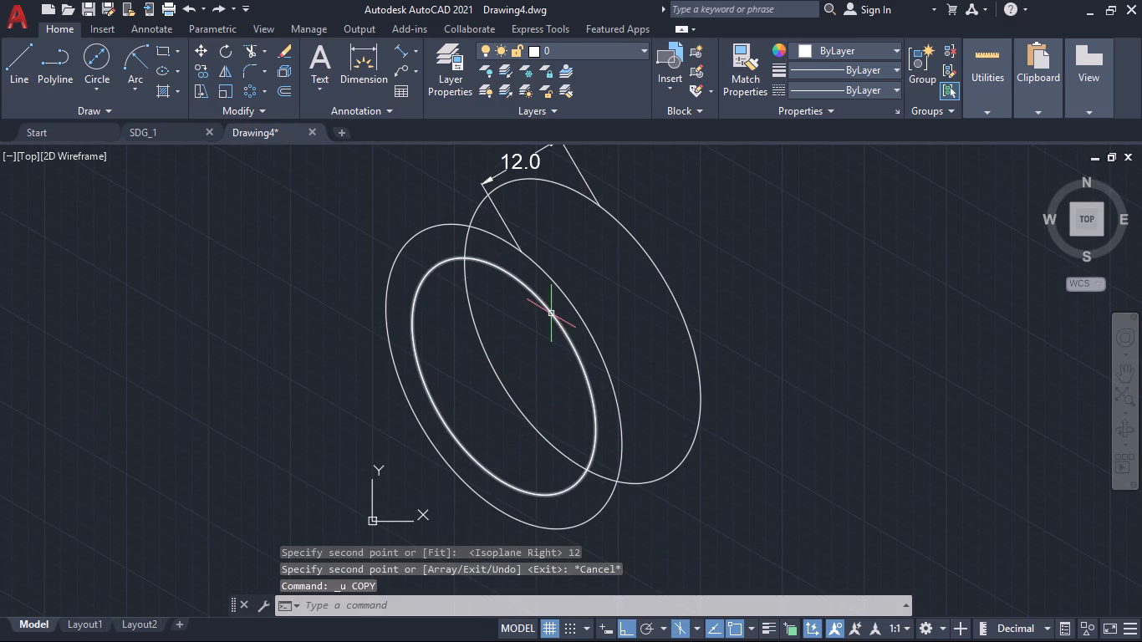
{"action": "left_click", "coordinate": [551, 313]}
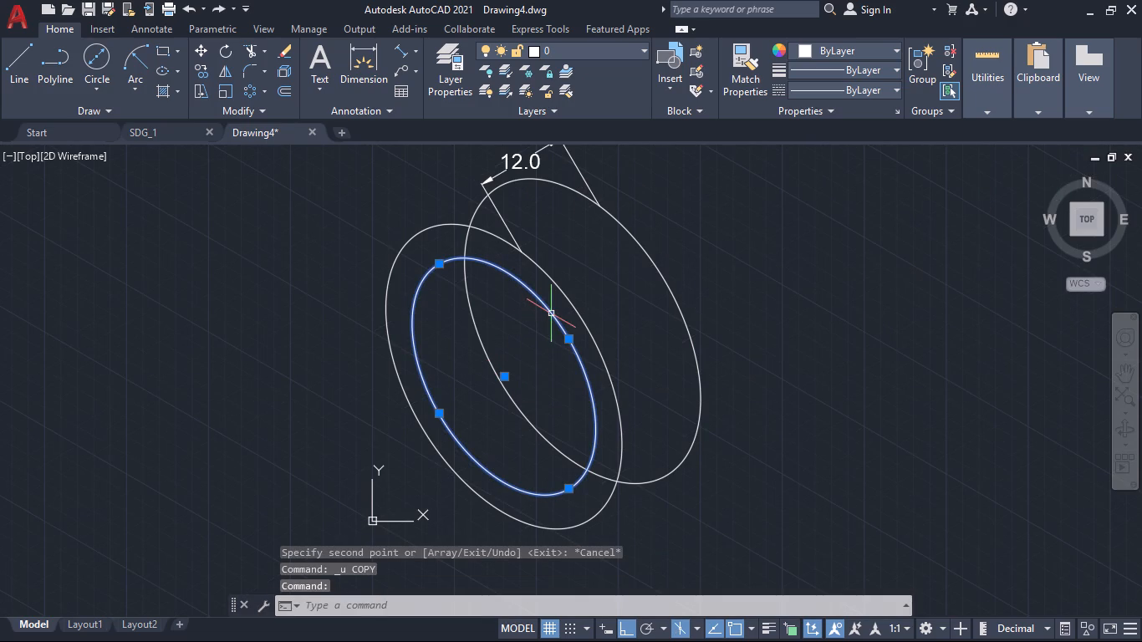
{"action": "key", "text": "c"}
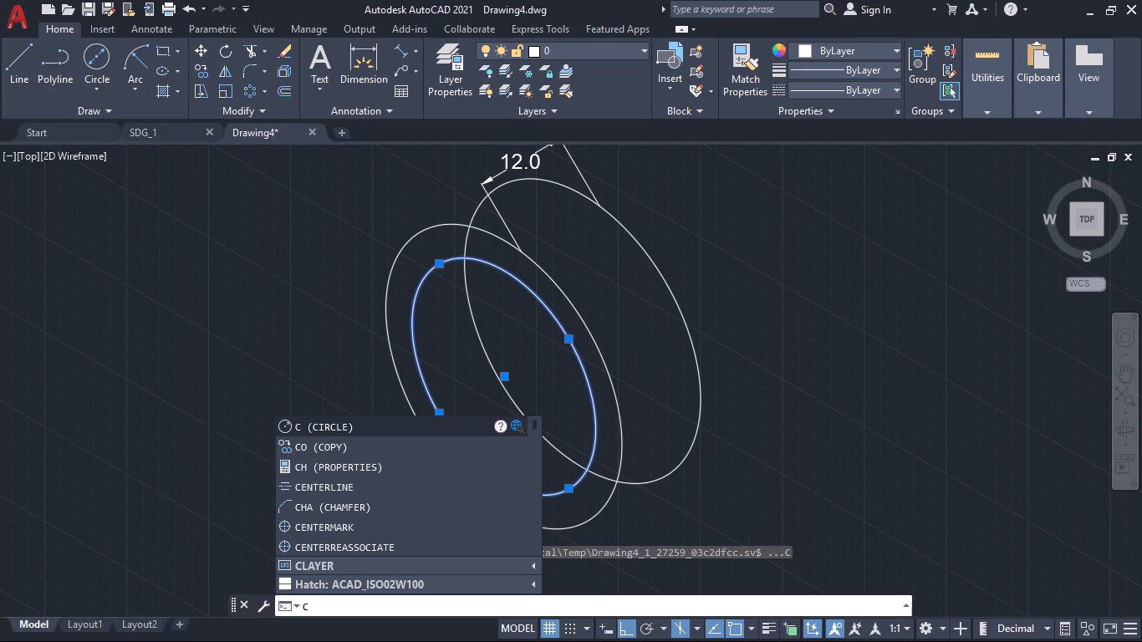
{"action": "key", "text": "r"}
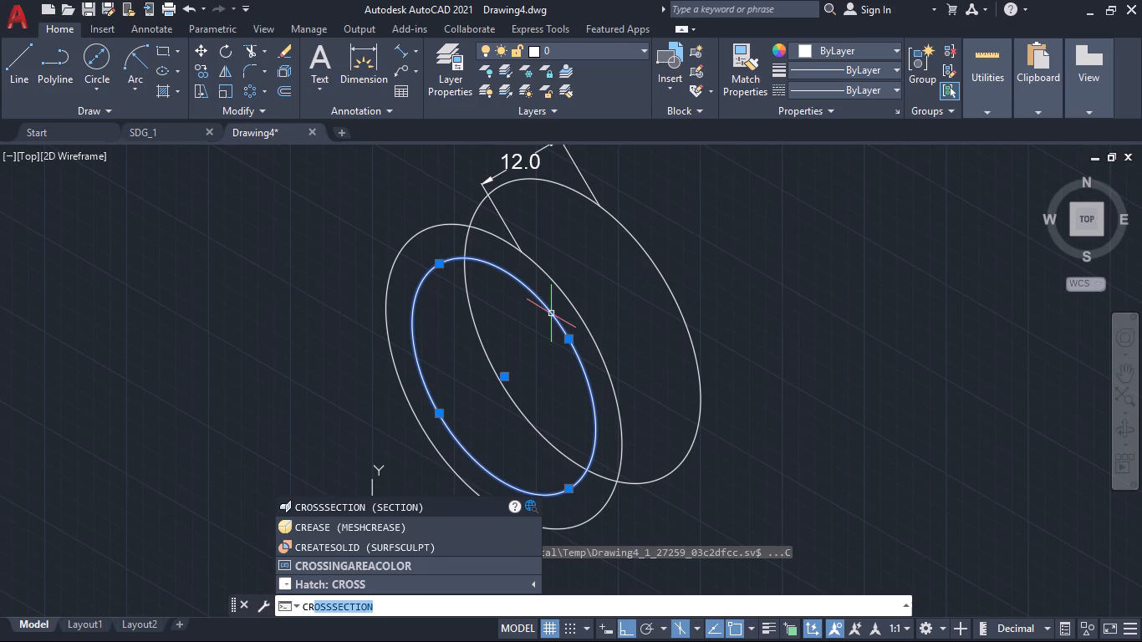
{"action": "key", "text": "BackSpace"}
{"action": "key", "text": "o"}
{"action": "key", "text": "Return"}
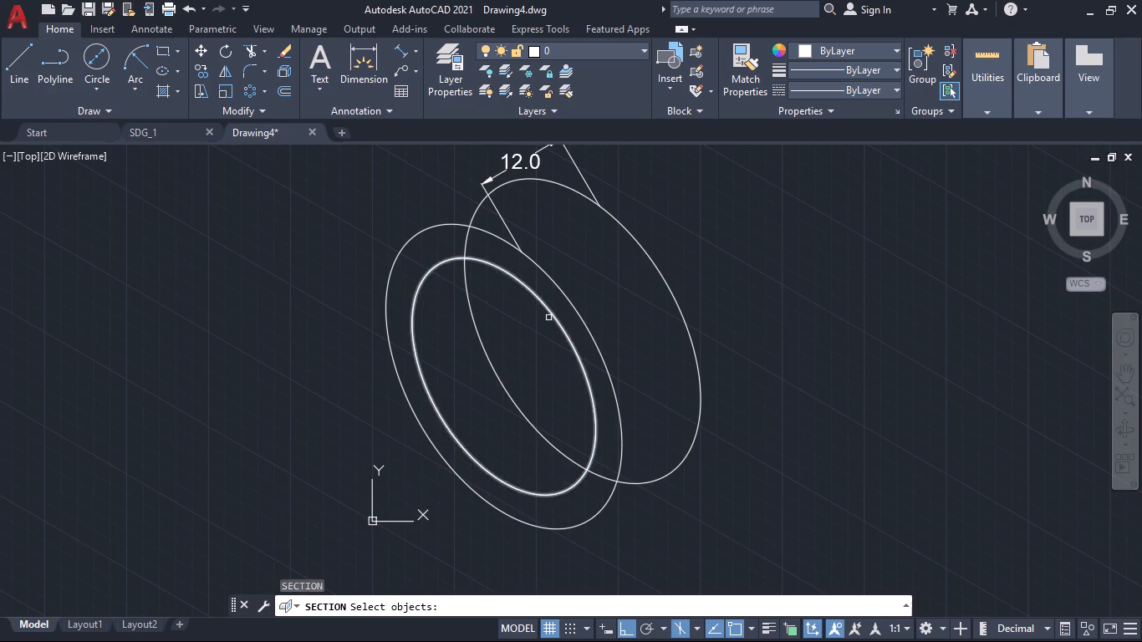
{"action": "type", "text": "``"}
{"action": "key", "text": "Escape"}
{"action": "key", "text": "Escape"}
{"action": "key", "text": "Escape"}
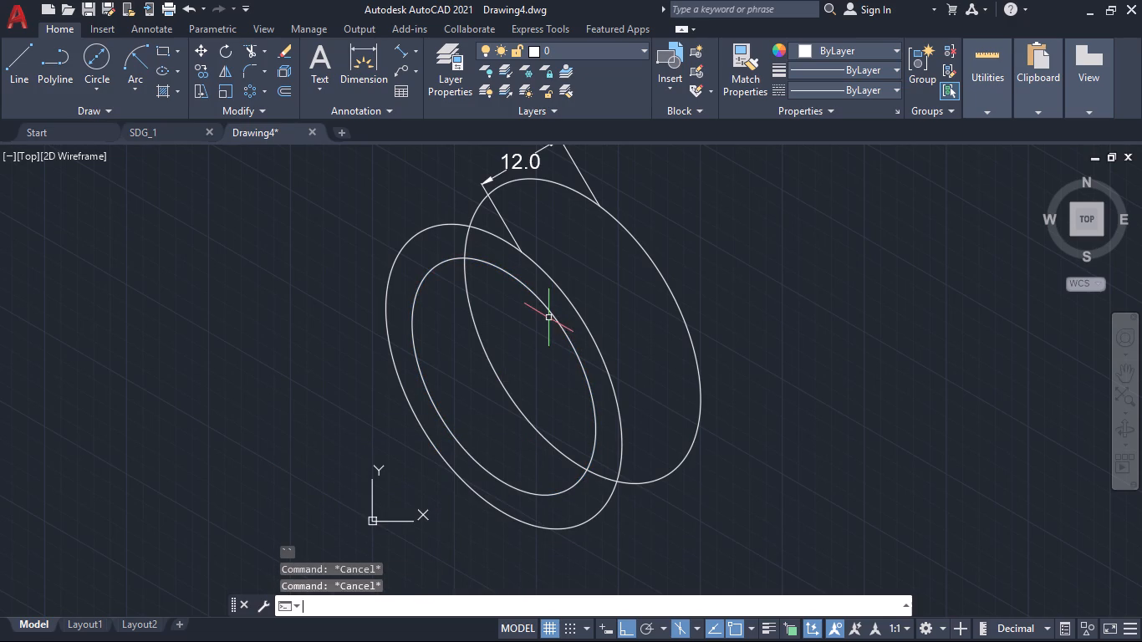
Copy the radius-14 isocircle from its centre as a 24-item array spaced 0.5 apart along the right isoplane's 30° direction.
{"action": "type", "text": "co"}
{"action": "key", "text": "Return"}
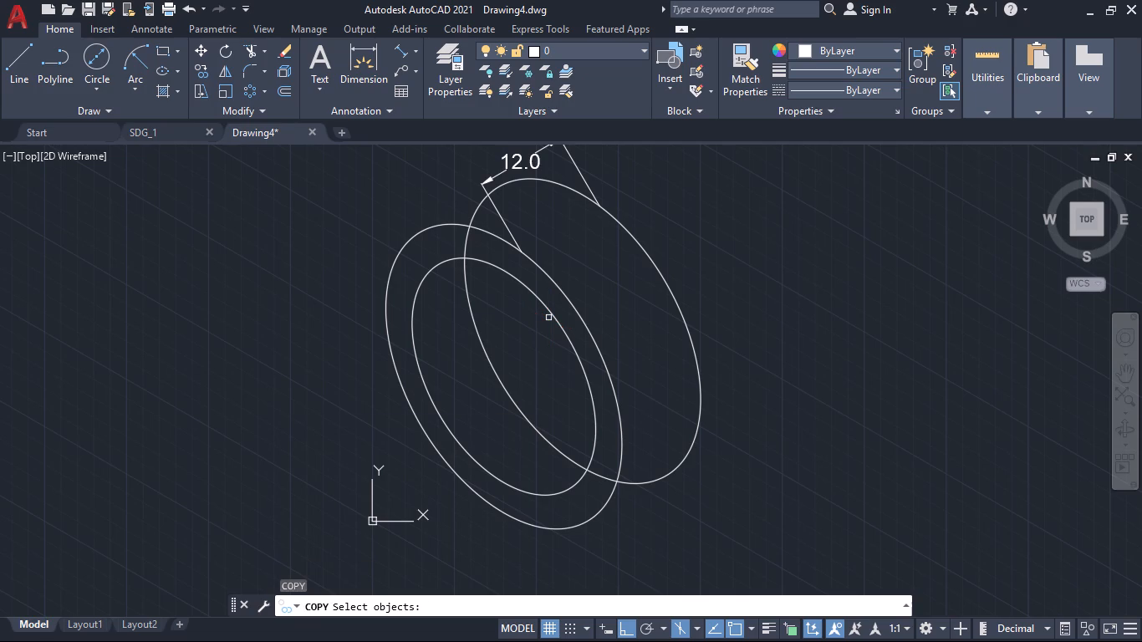
{"action": "left_click", "coordinate": [558, 318]}
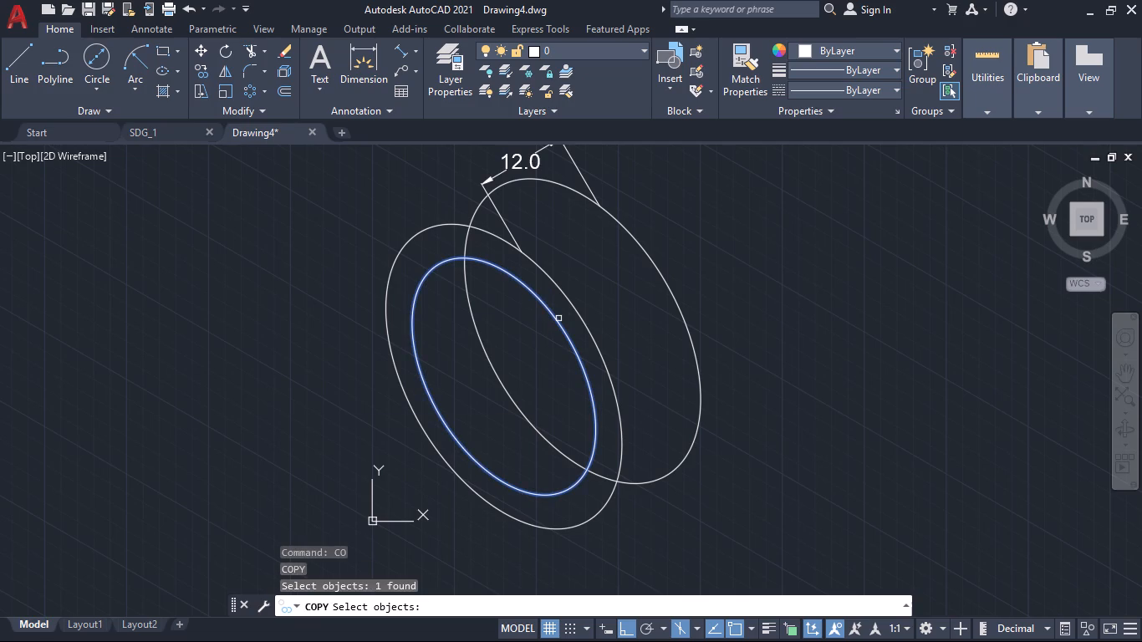
{"action": "key", "text": "Return"}
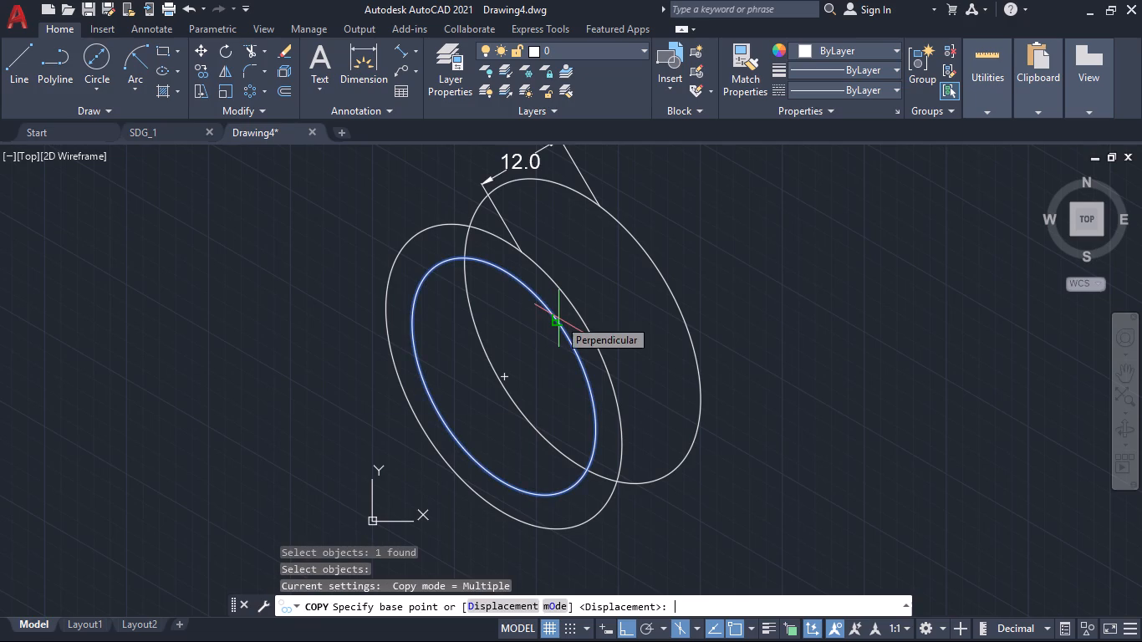
{"action": "left_click", "coordinate": [506, 374]}
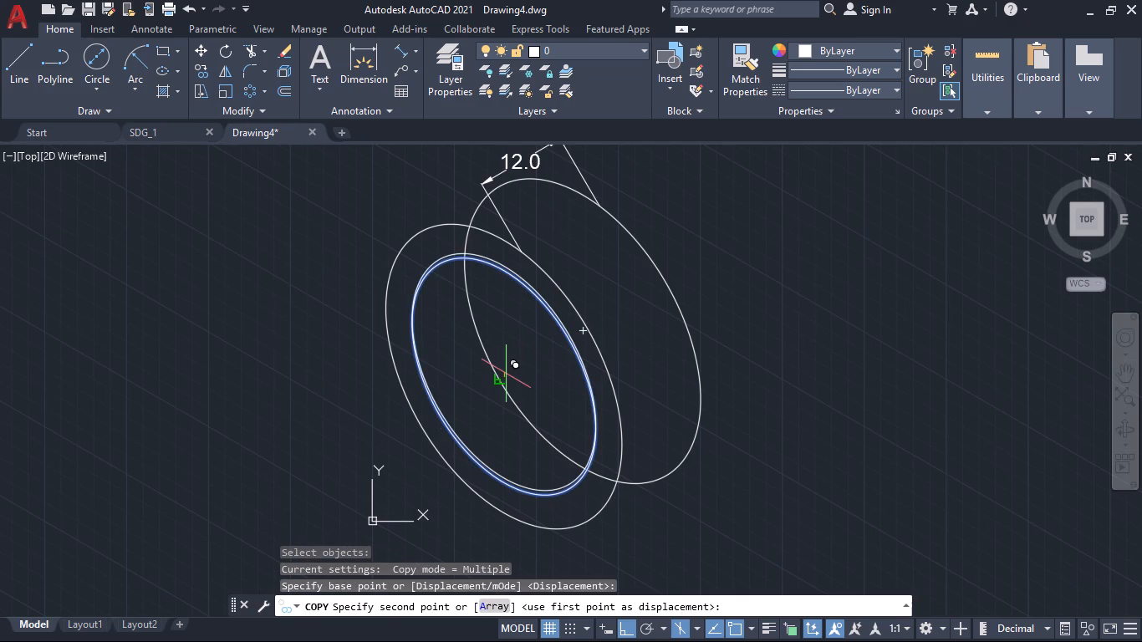
{"action": "key", "text": "a"}
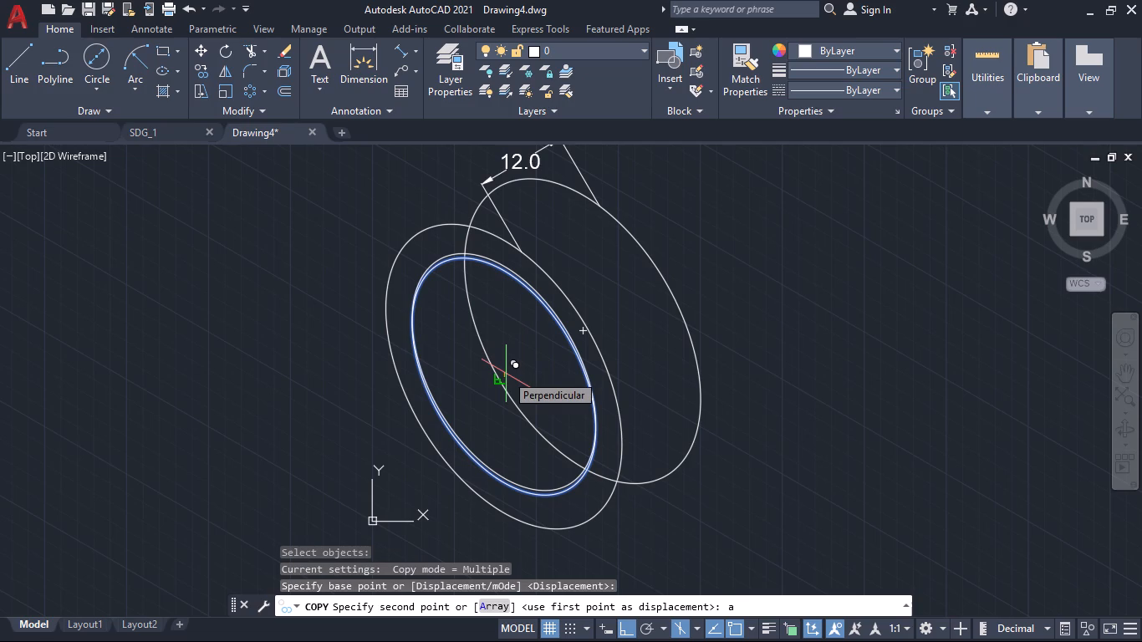
{"action": "key", "text": "Return"}
{"action": "type", "text": "0.5"}
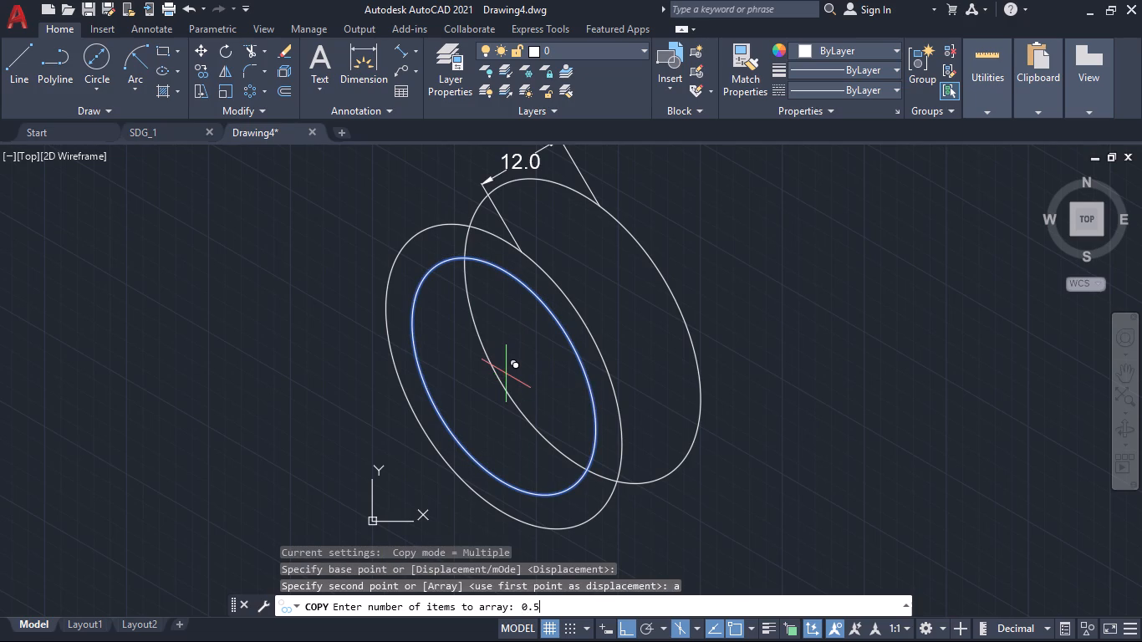
{"action": "key", "text": "Return"}
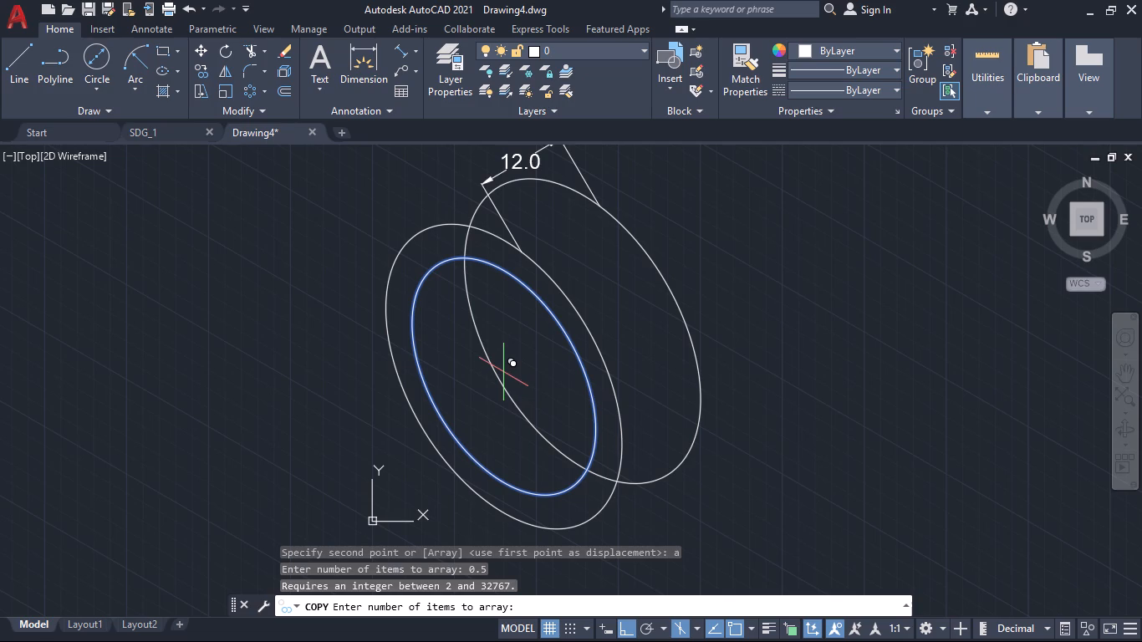
{"action": "type", "text": "24"}
{"action": "key", "text": "Return"}
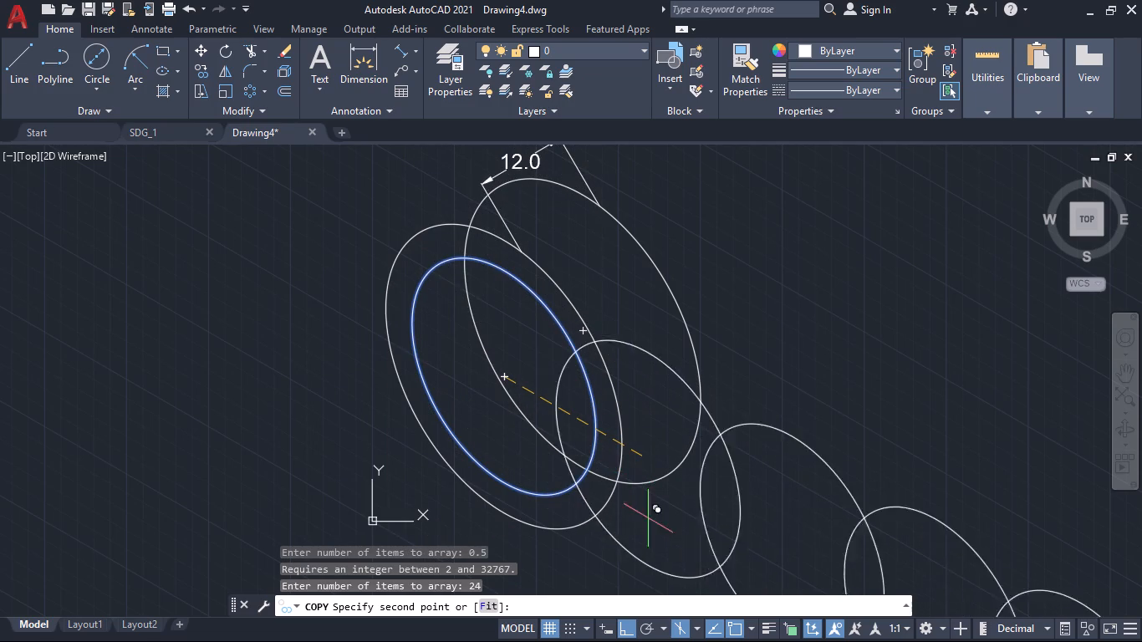
{"action": "left_click", "coordinate": [697, 627]}
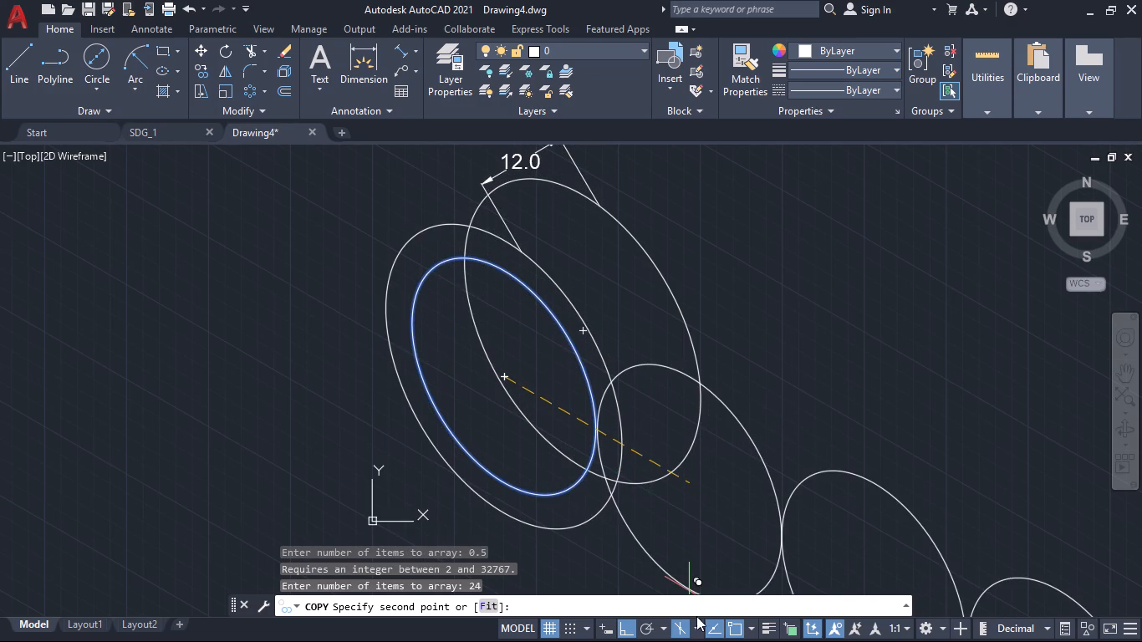
{"action": "left_click", "coordinate": [697, 604]}
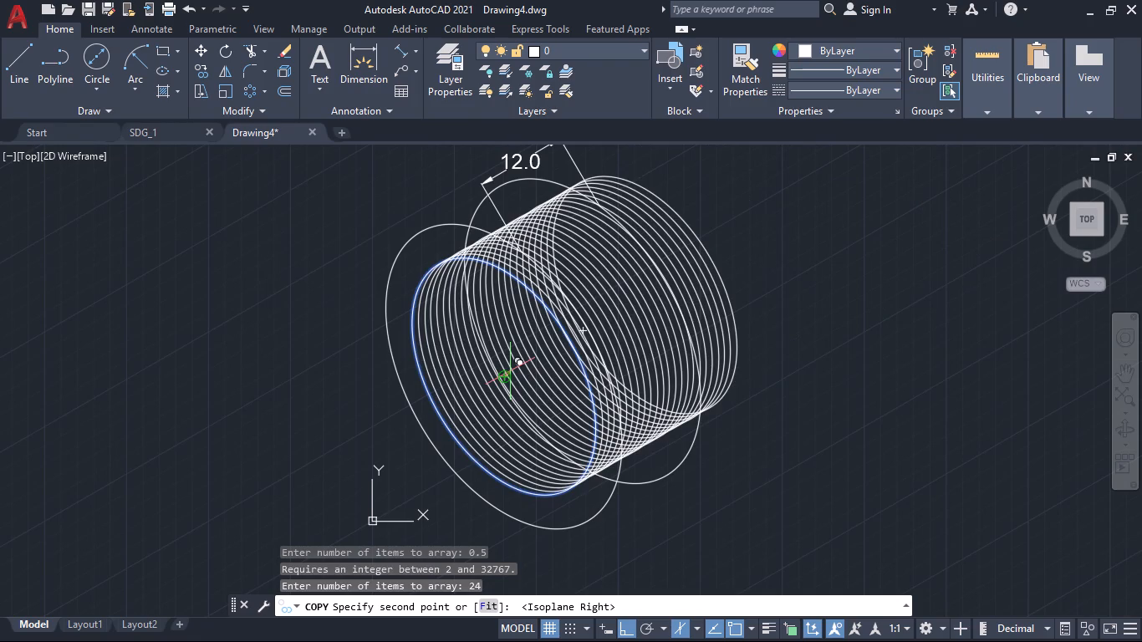
{"action": "type", "text": "0.5"}
{"action": "key", "text": "Return"}
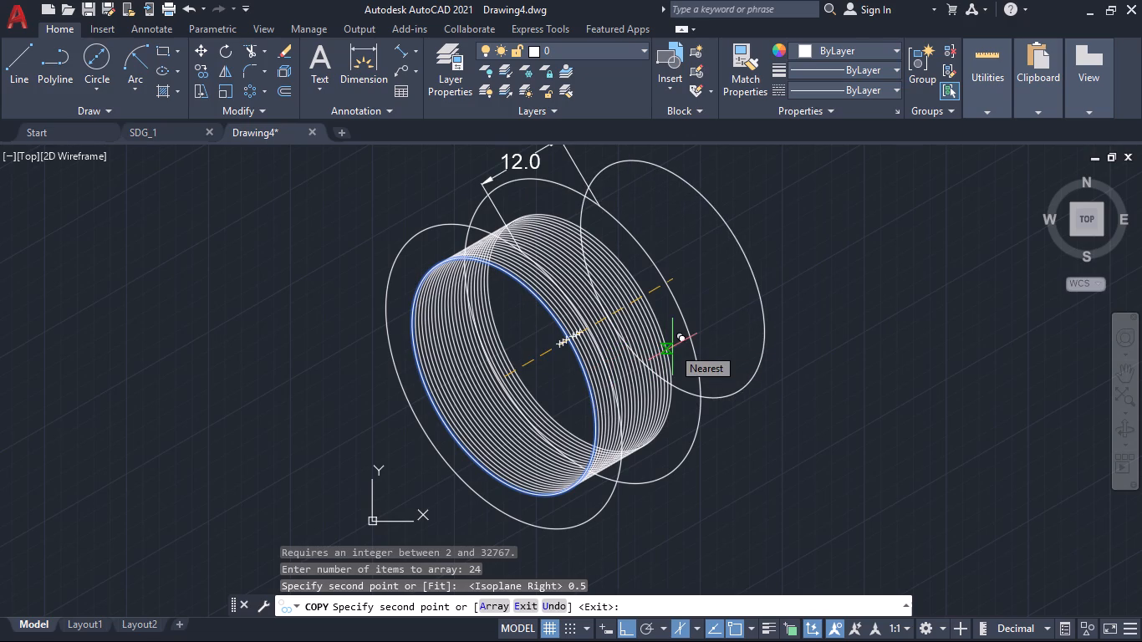
{"action": "key", "text": "Return"}
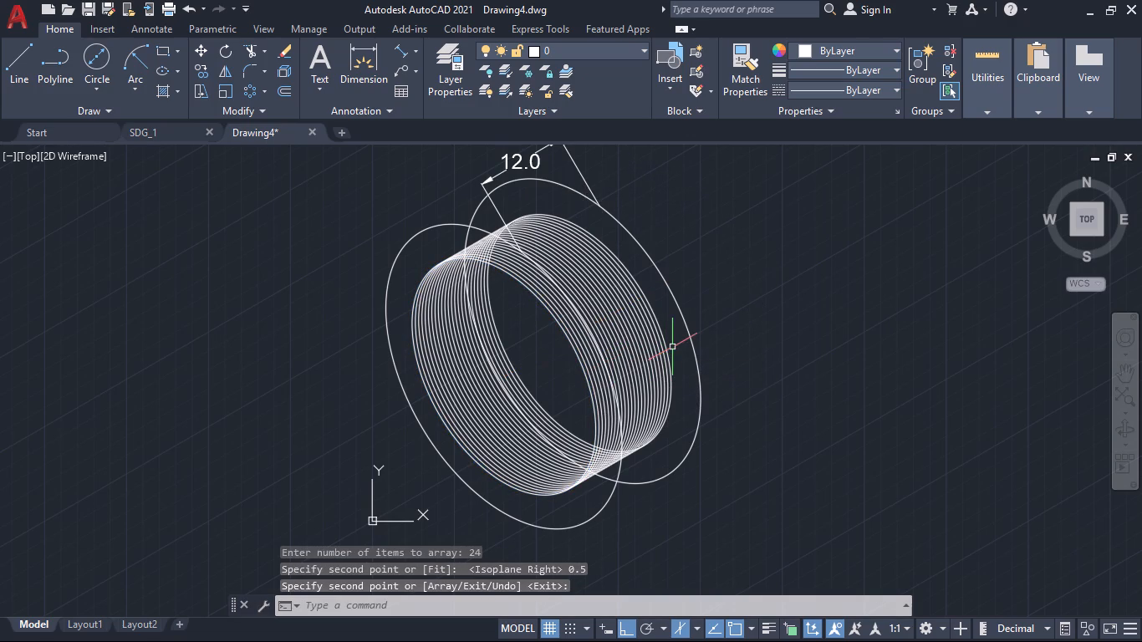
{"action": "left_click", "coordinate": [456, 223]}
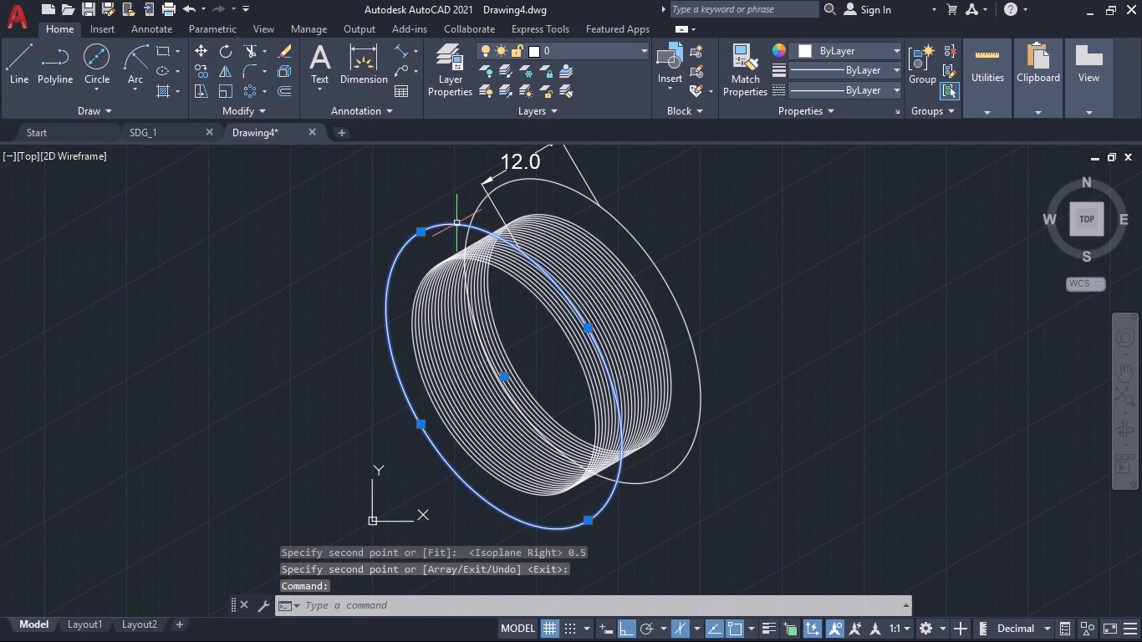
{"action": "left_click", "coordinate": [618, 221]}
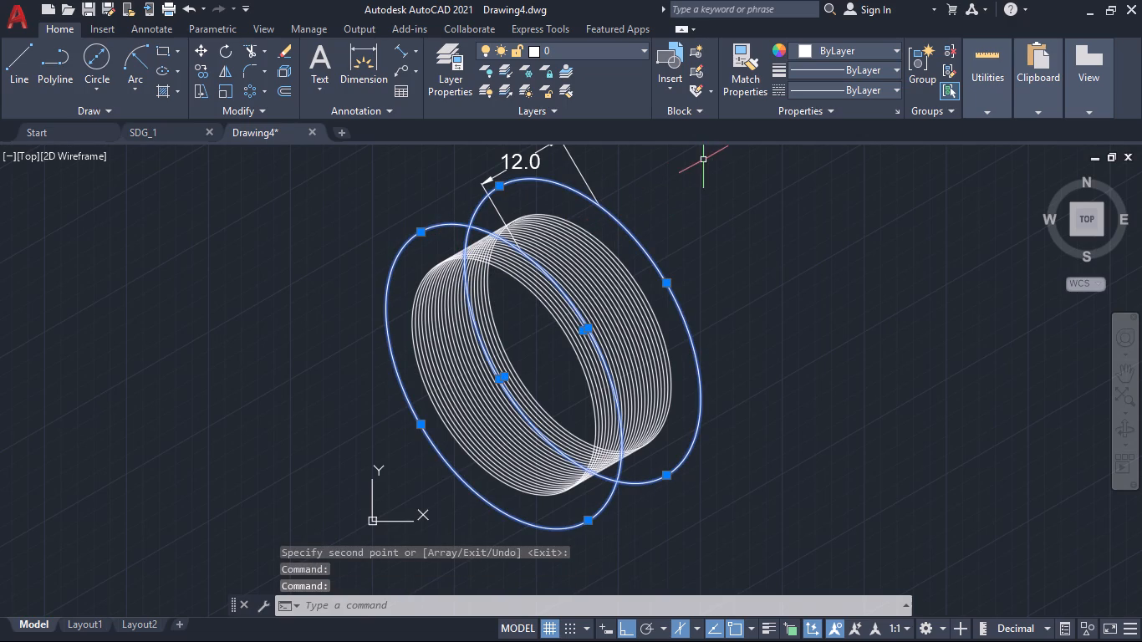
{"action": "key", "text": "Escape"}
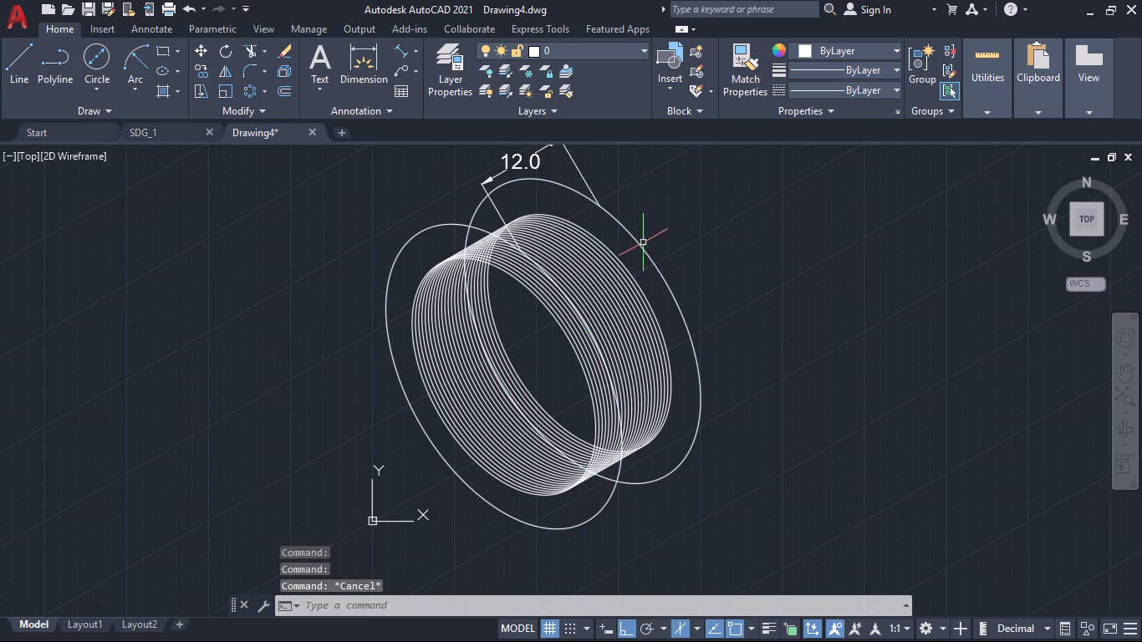
Change the colour of the copied large isocircle at the far end of the 12.0 dimension to yellow.
{"action": "left_click", "coordinate": [641, 243]}
{"action": "left_click", "coordinate": [884, 70]}
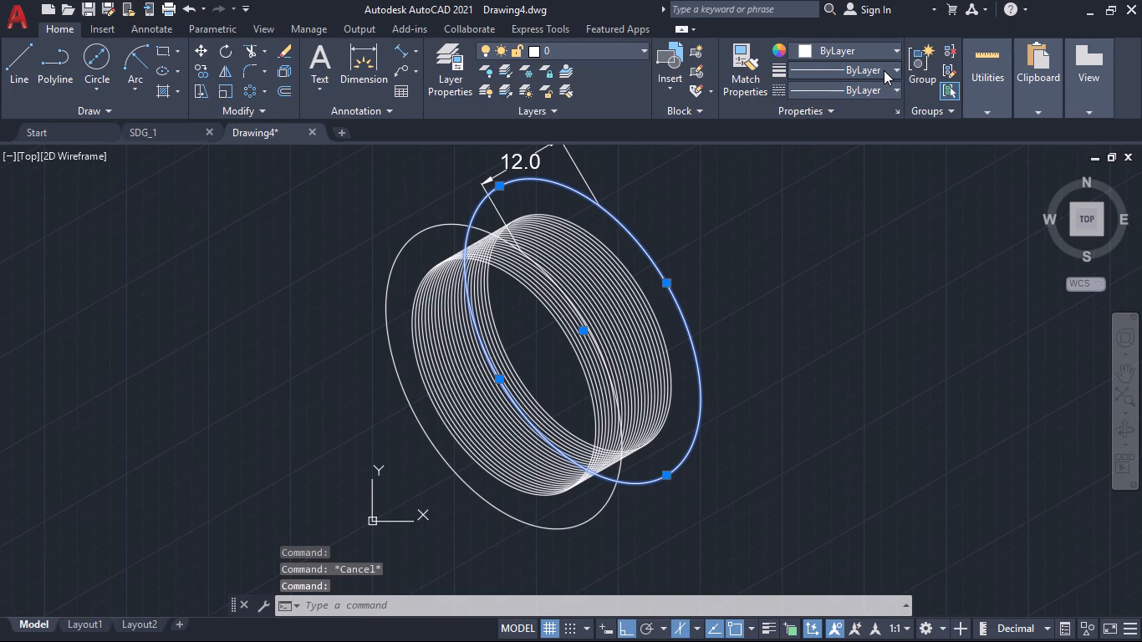
{"action": "left_click", "coordinate": [889, 69]}
{"action": "left_click", "coordinate": [889, 49]}
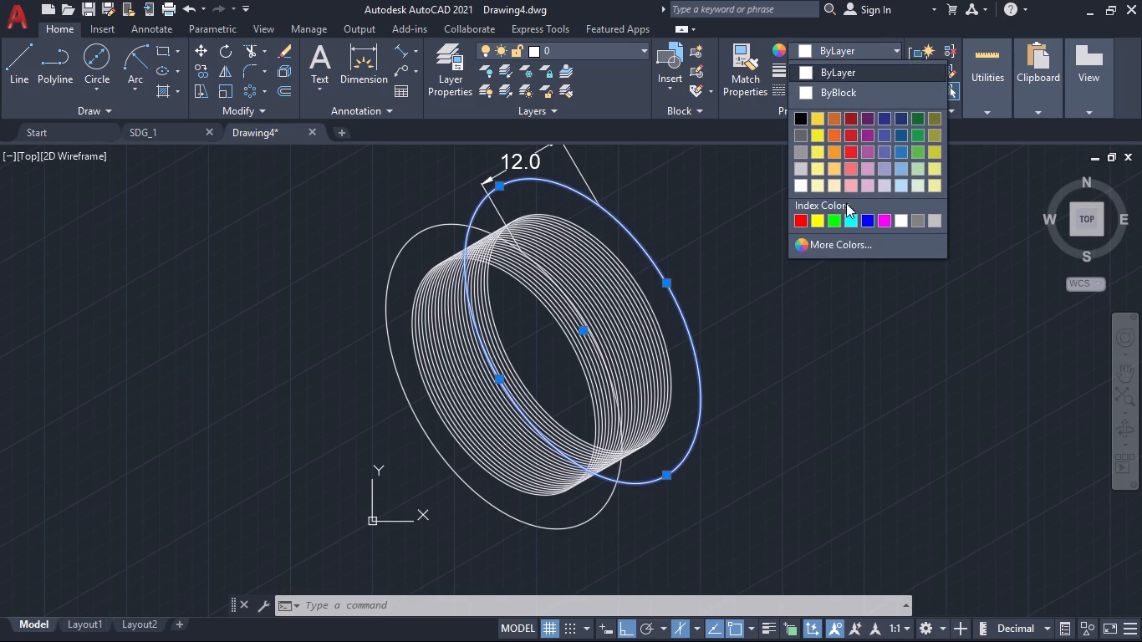
{"action": "left_click", "coordinate": [818, 221]}
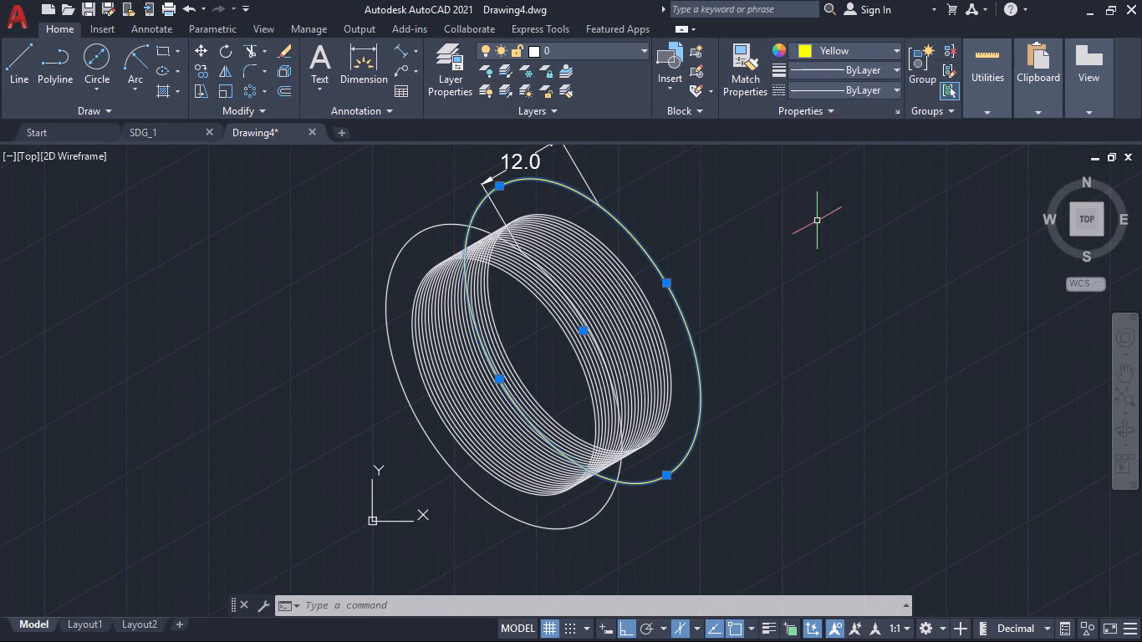
{"action": "key", "text": "Escape"}
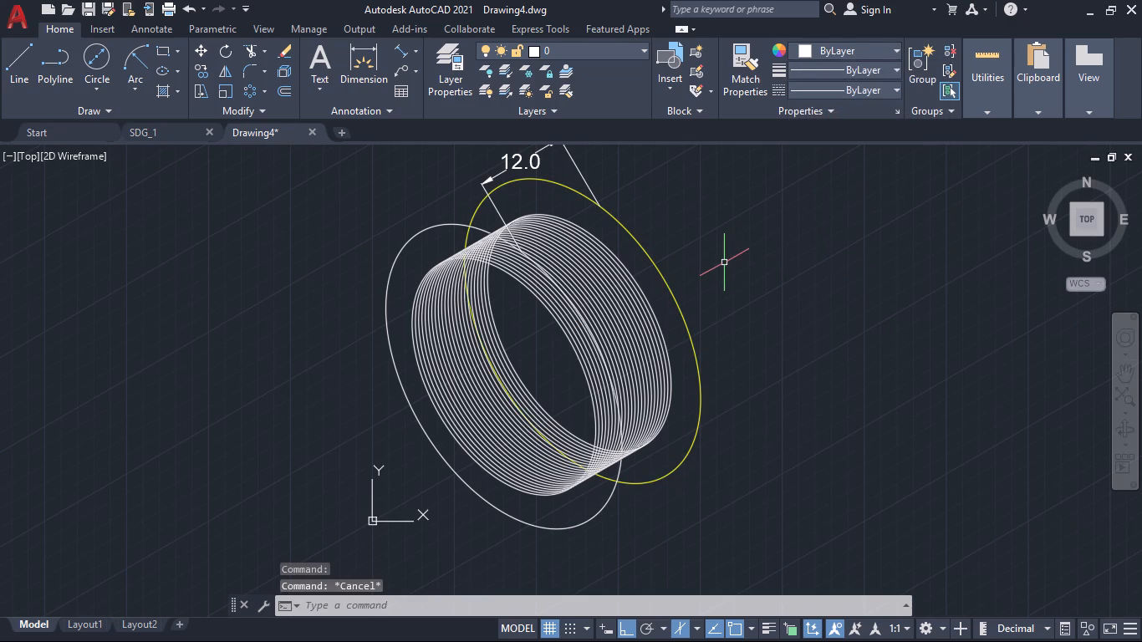
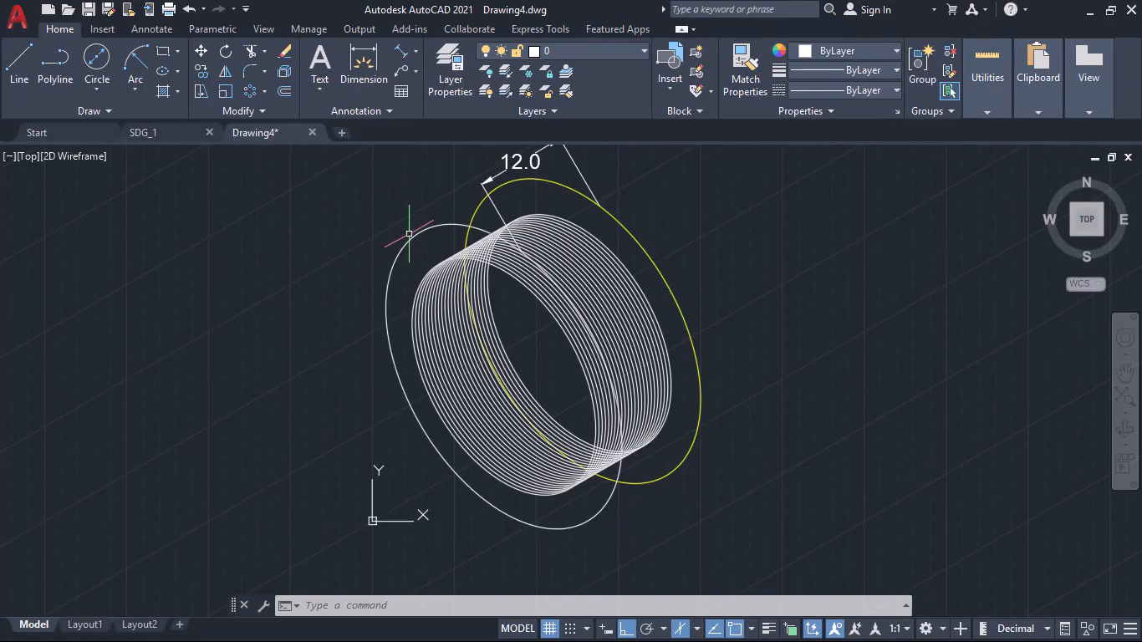
Copy the large white front isocircle from its centre as an 18-item array spaced 1.5 apart along the right isoplane's 30° direction.
{"action": "left_click", "coordinate": [412, 239]}
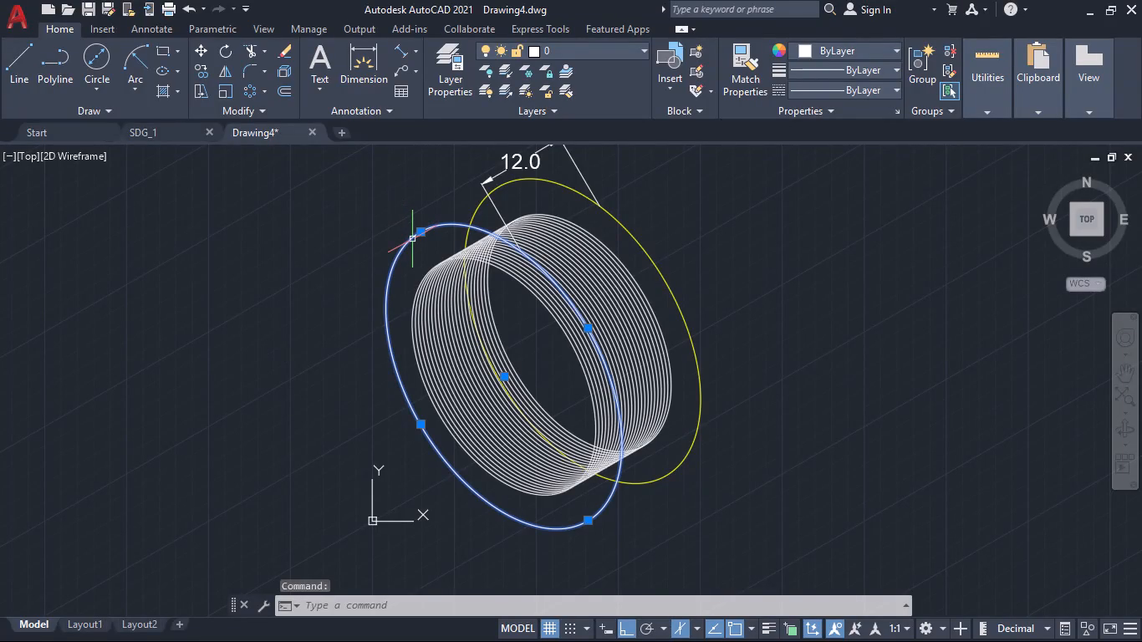
{"action": "type", "text": "co"}
{"action": "key", "text": "Return"}
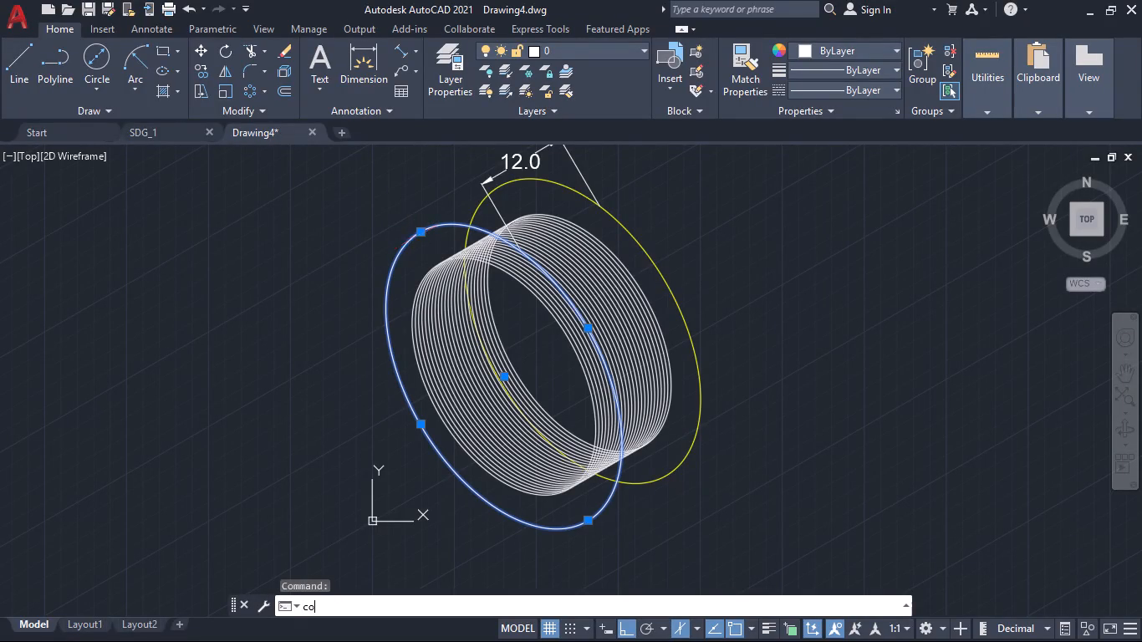
{"action": "left_click", "coordinate": [507, 379]}
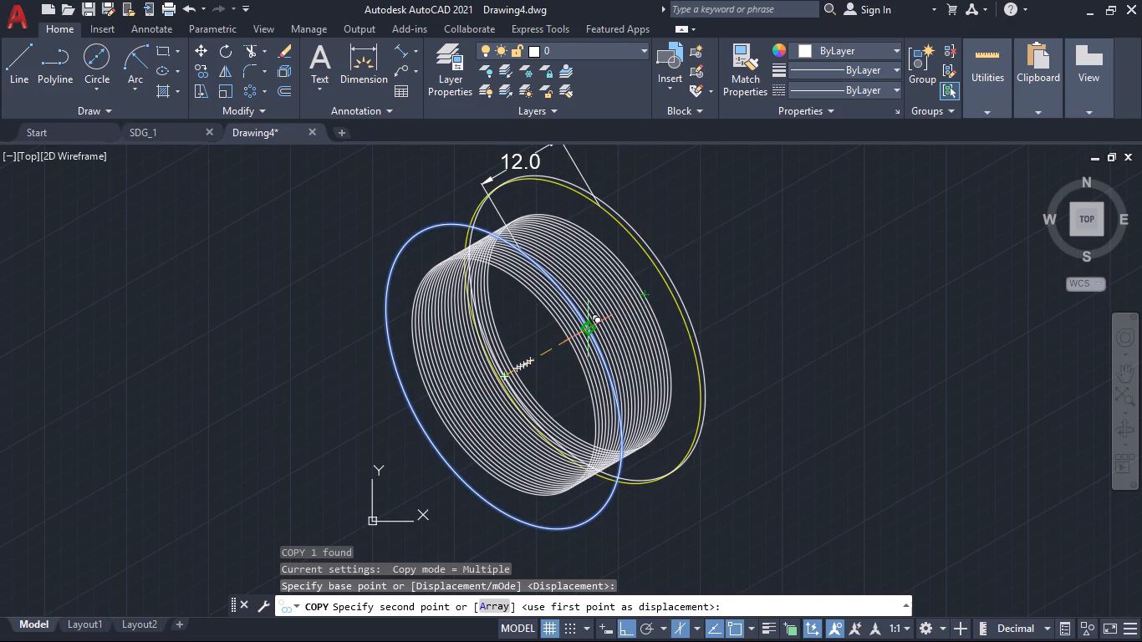
{"action": "key", "text": "a"}
{"action": "key", "text": "Return"}
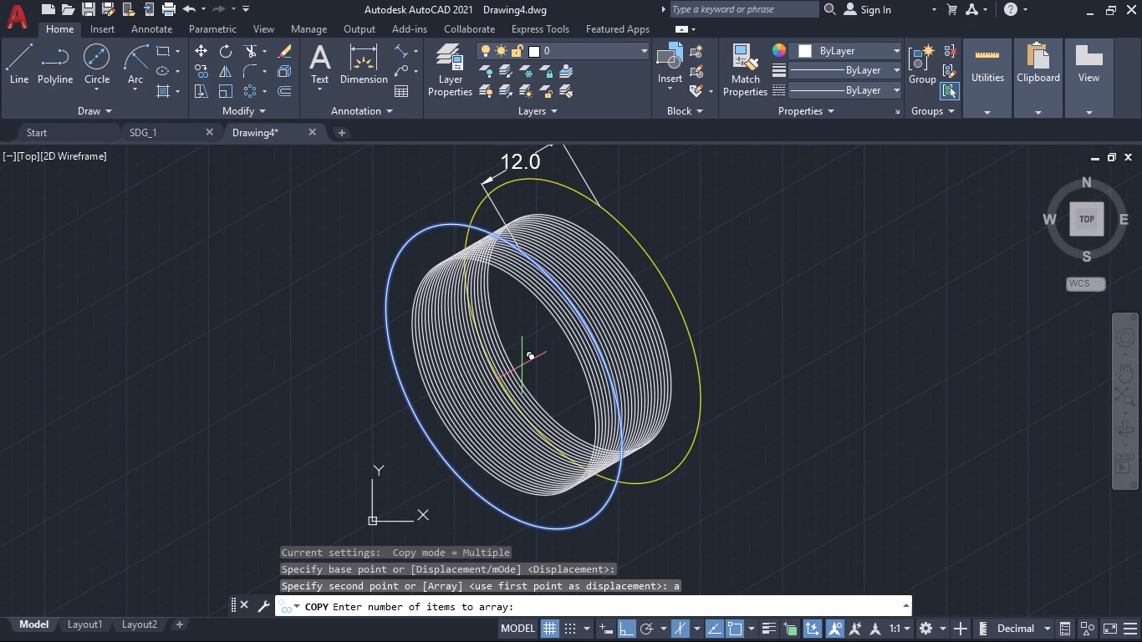
{"action": "type", "text": "18"}
{"action": "key", "text": "Return"}
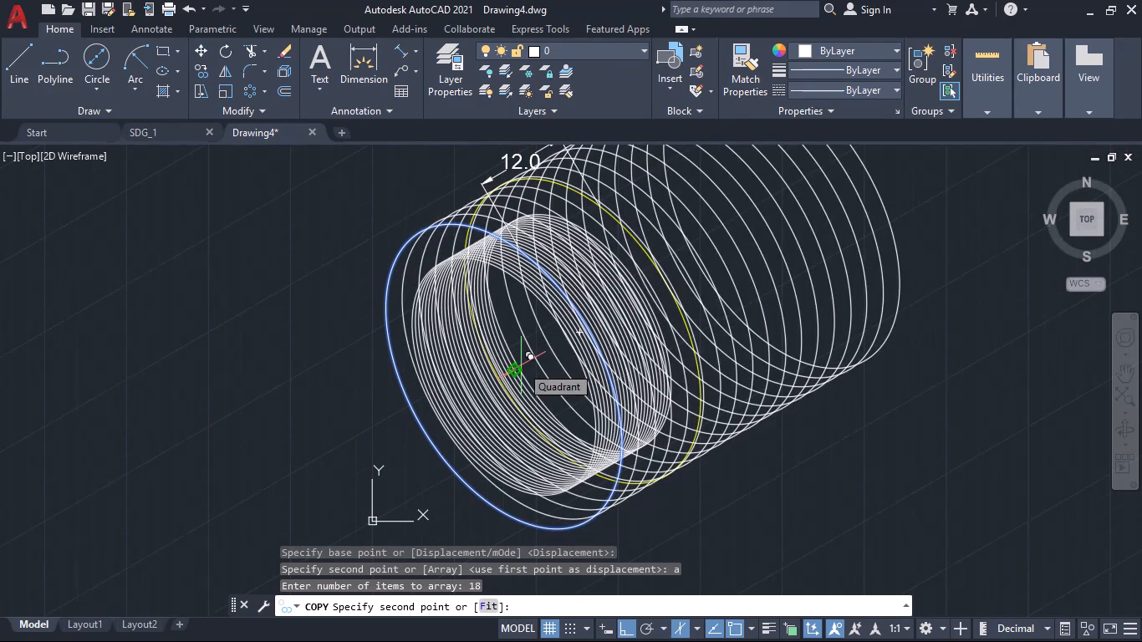
{"action": "type", "text": "1.5"}
{"action": "key", "text": "Return"}
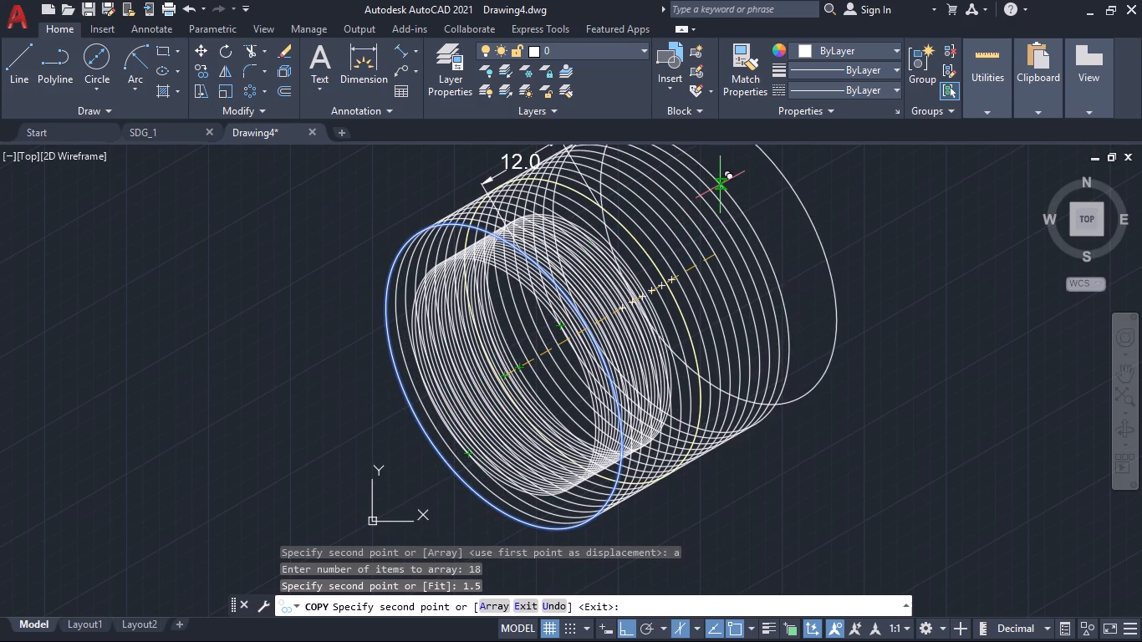
{"action": "key", "text": "Escape"}
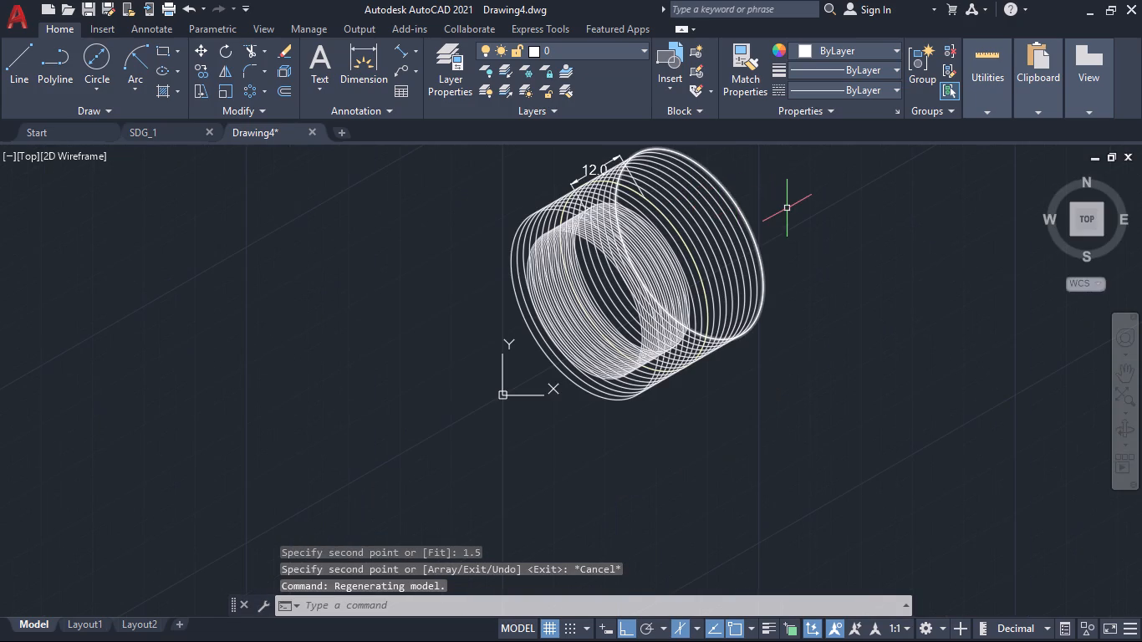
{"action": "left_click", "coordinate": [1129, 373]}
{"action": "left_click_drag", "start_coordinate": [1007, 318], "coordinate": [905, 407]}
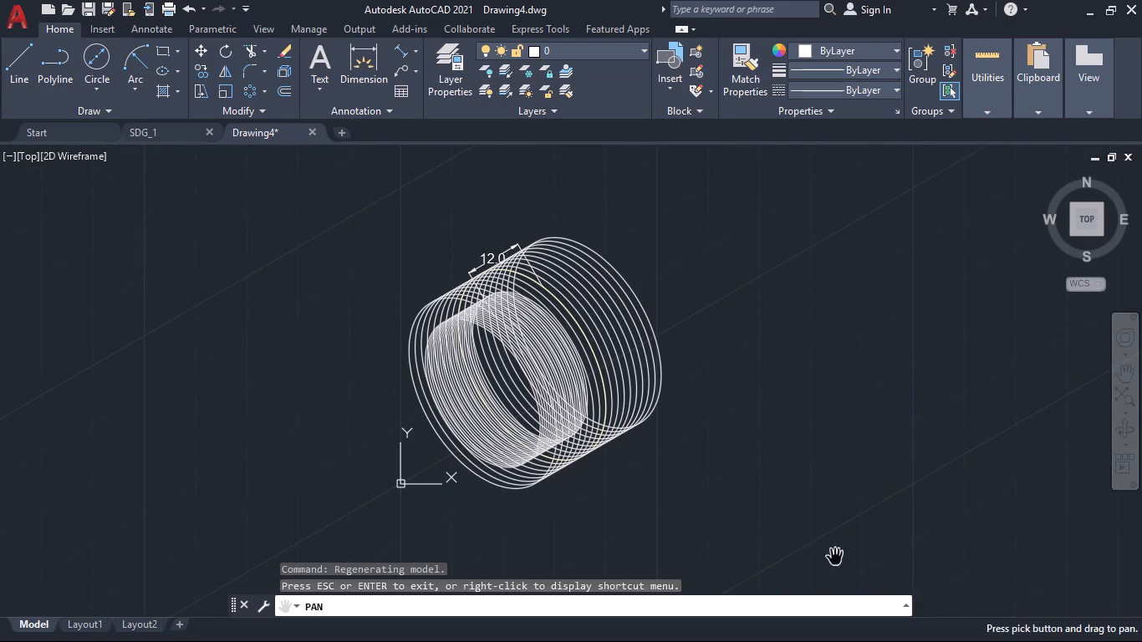
Switch from Drawing4.dwg to another open window.
{"action": "key", "text": "alt+Tab"}
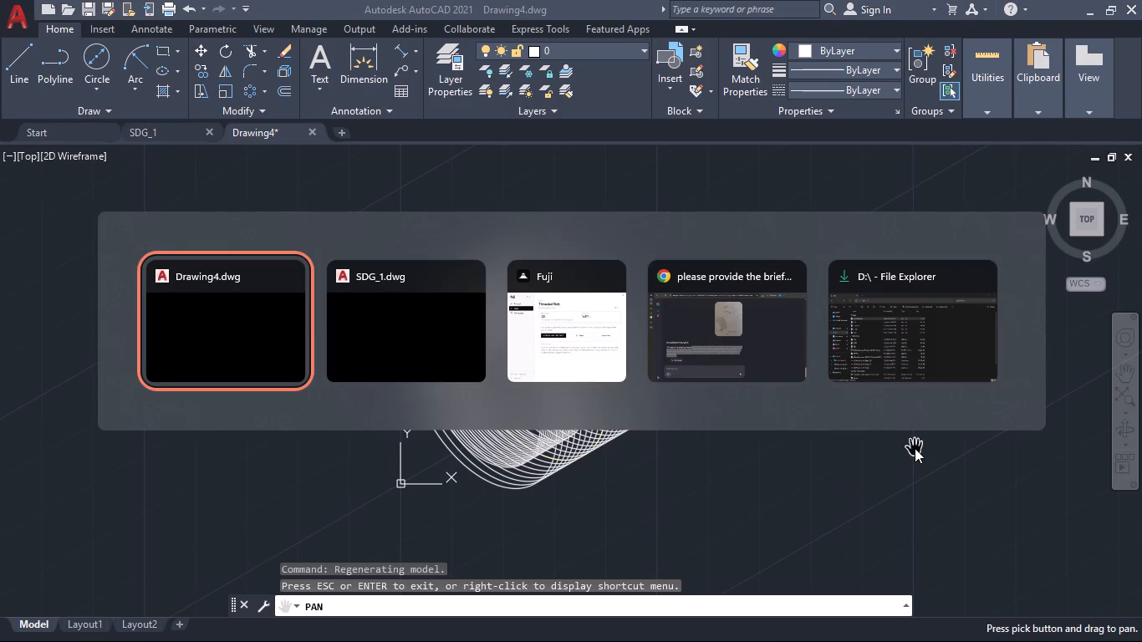
{"action": "key", "text": "alt+Tab"}
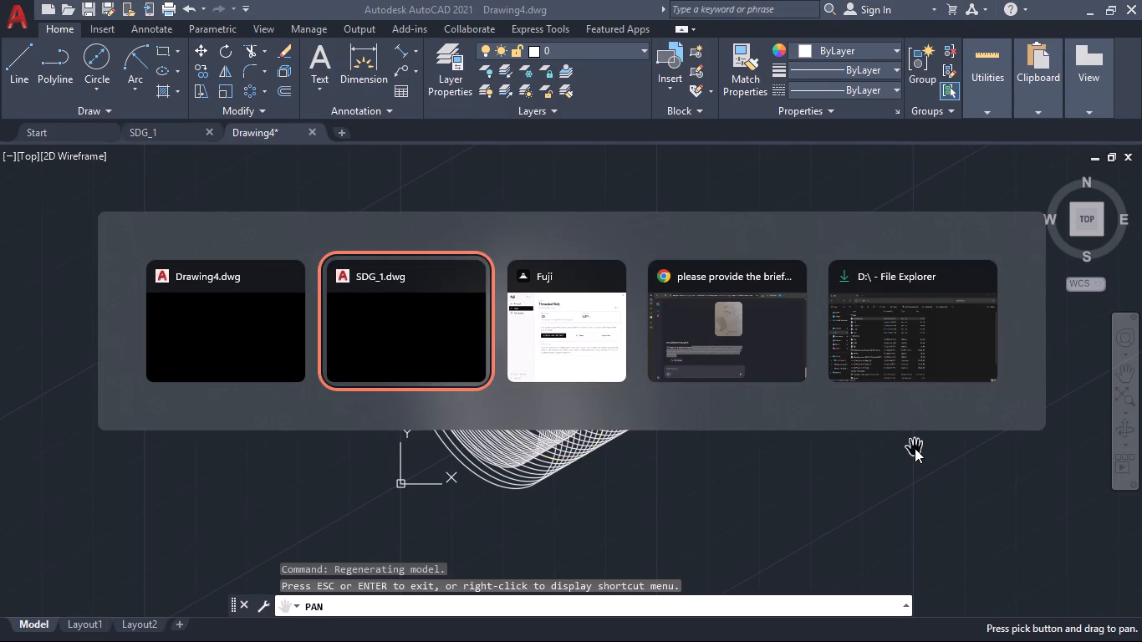
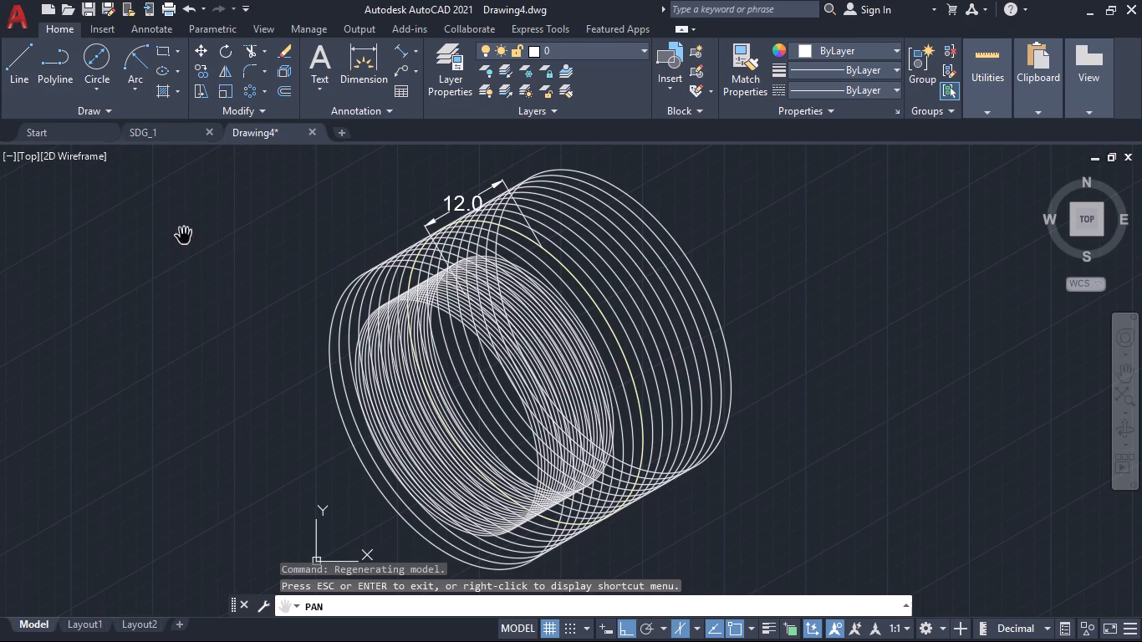
Copy the large front isocircle from its centre a distance of 35 along the 30° axis towards the rear.
{"action": "key", "text": "Escape"}
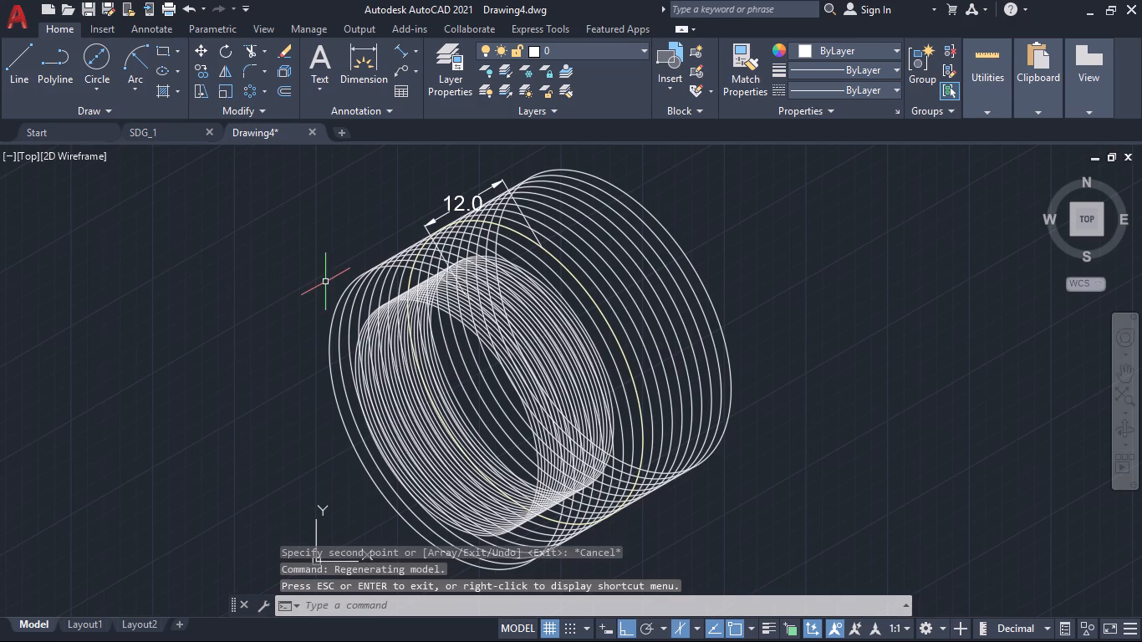
{"action": "left_click", "coordinate": [336, 307]}
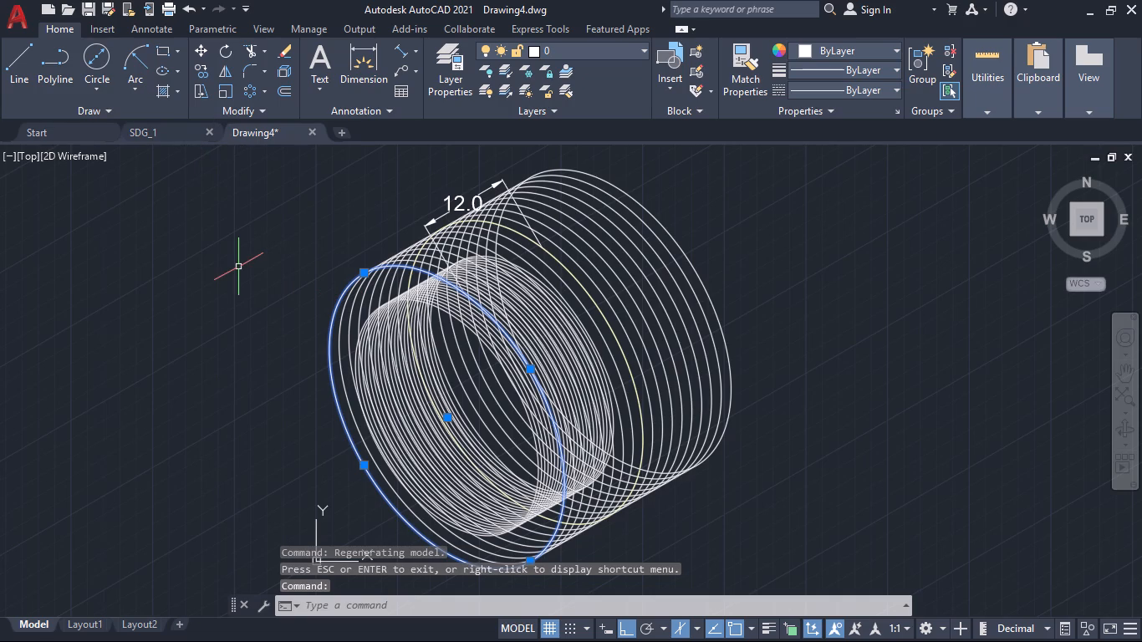
{"action": "type", "text": "co"}
{"action": "key", "text": "Return"}
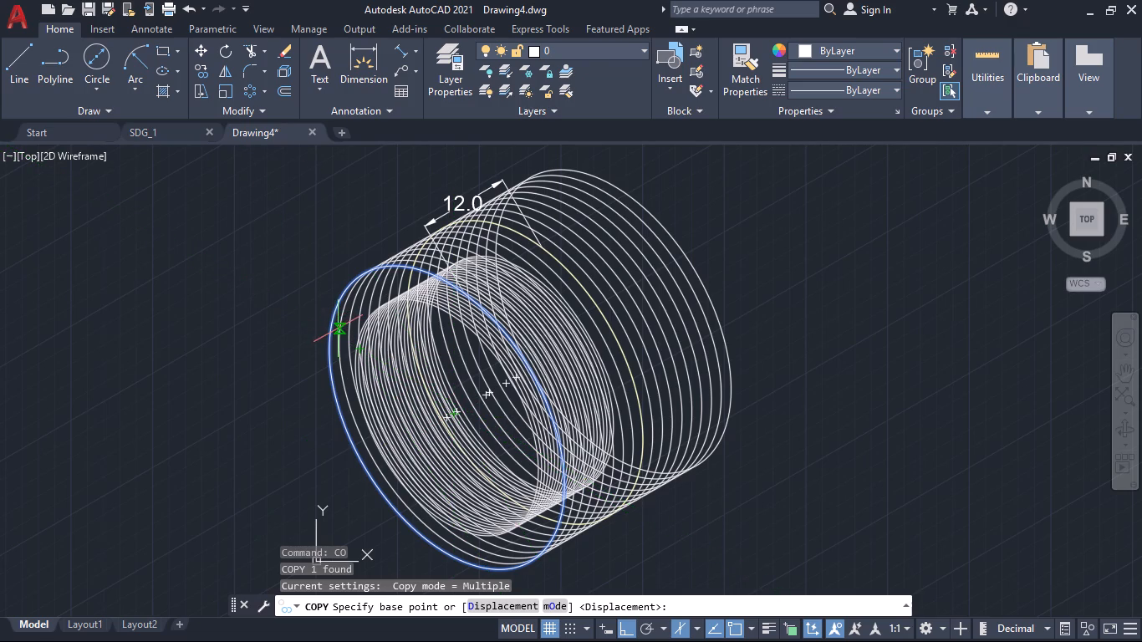
{"action": "left_click", "coordinate": [439, 423]}
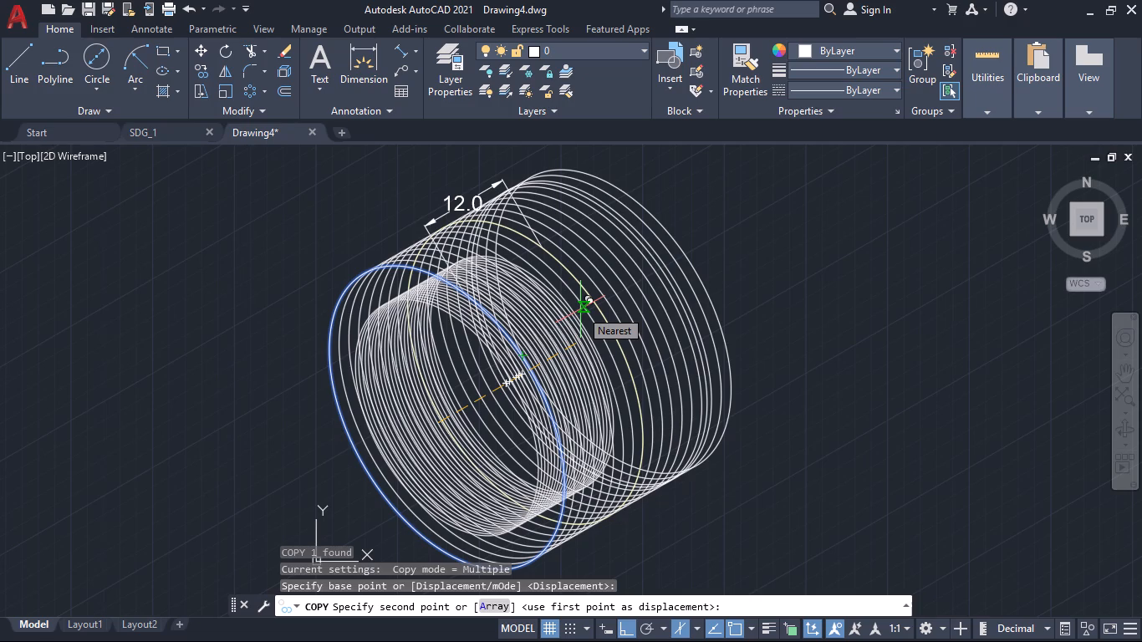
{"action": "type", "text": "35"}
{"action": "key", "text": "Return"}
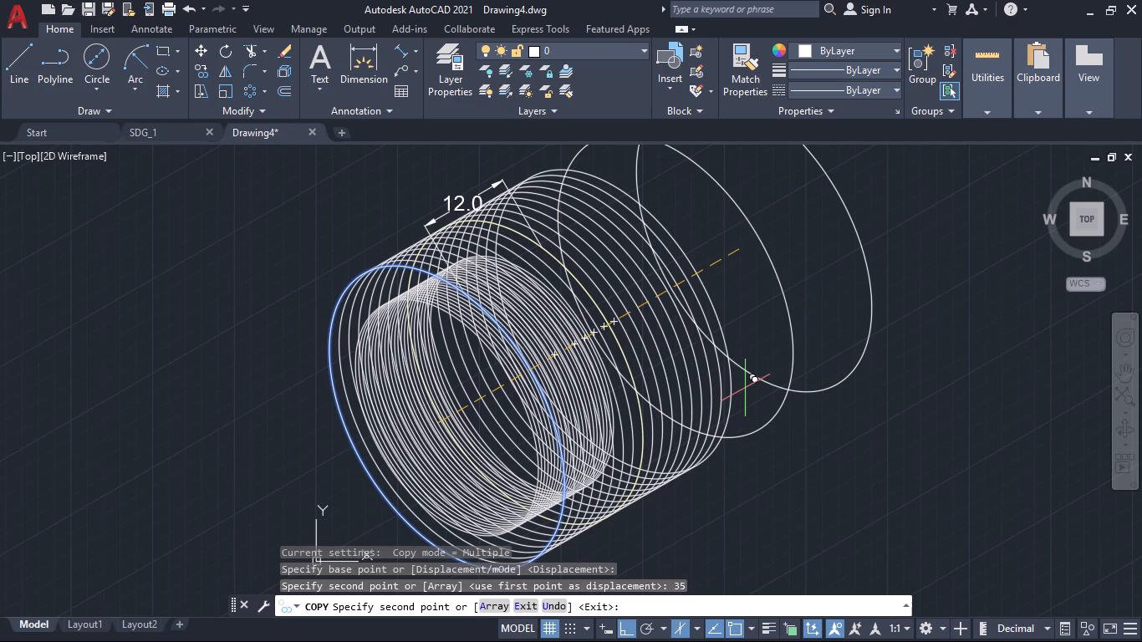
{"action": "key", "text": "Escape"}
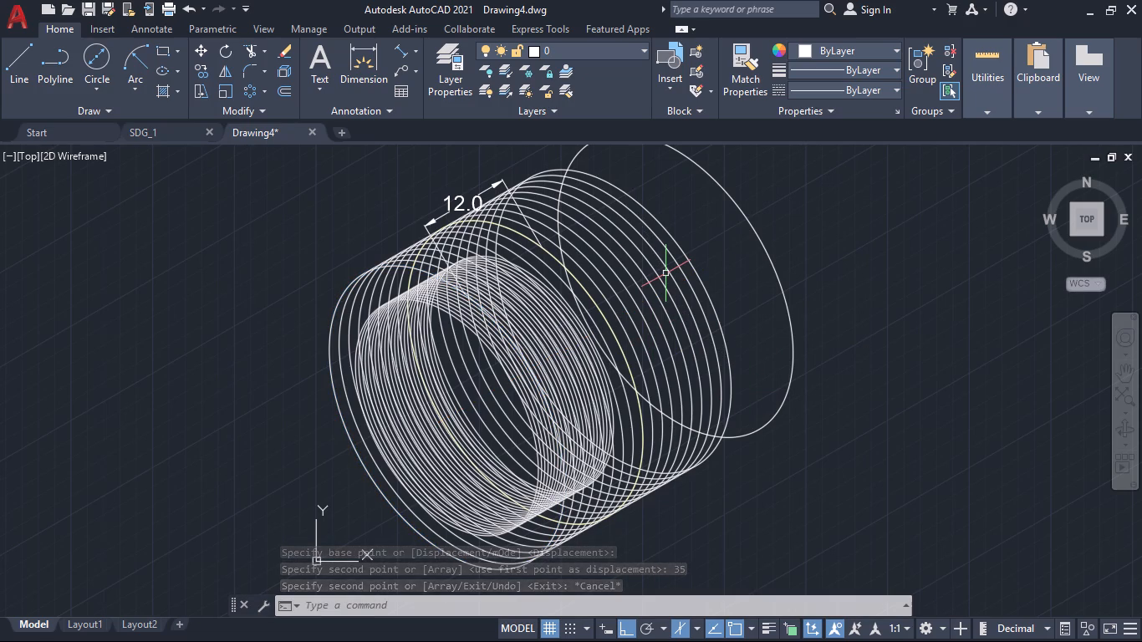
Trim the large white isocircle arcs beyond the yellow isocircle, around the 12.0 dimension along the cylinder's upper edge.
{"action": "type", "text": "tr"}
{"action": "key", "text": "Return"}
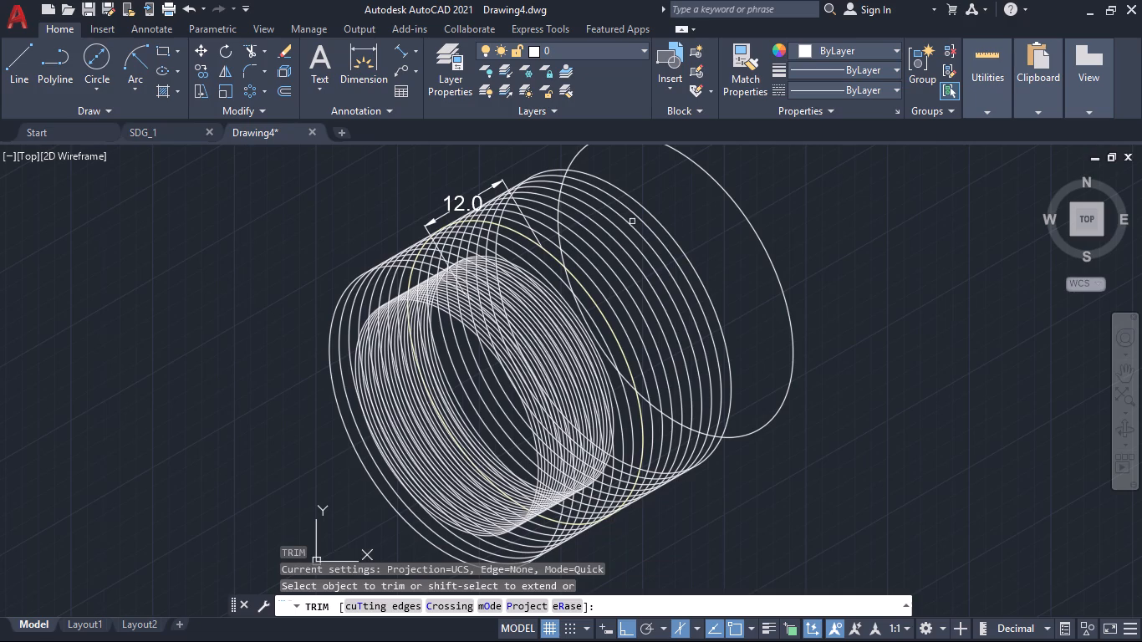
{"action": "left_click", "coordinate": [543, 163]}
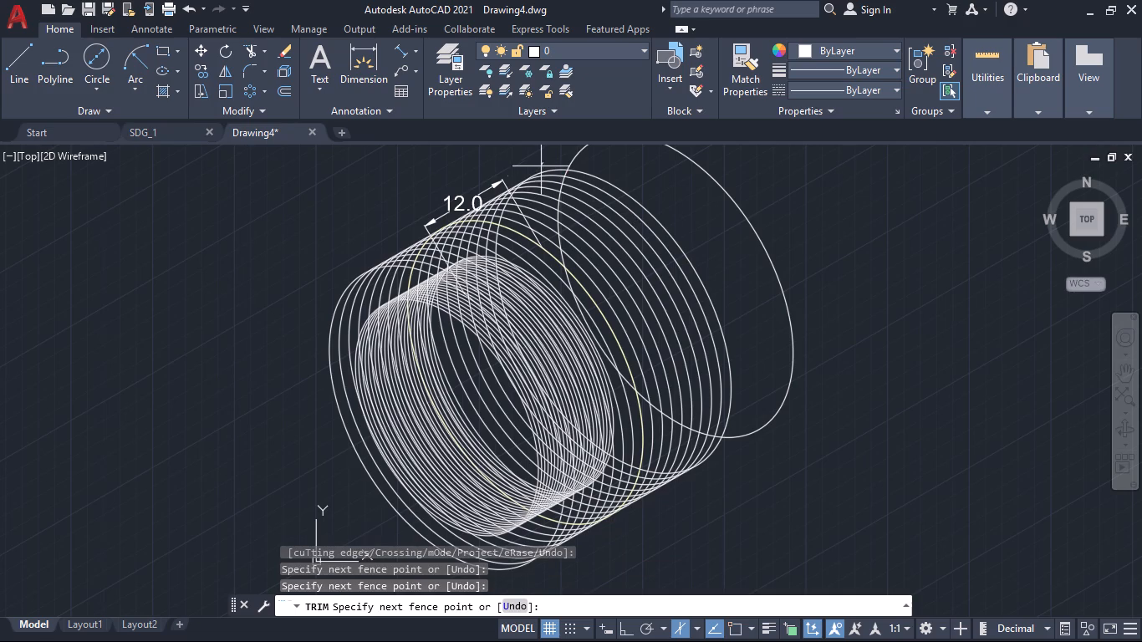
{"action": "left_click", "coordinate": [546, 245]}
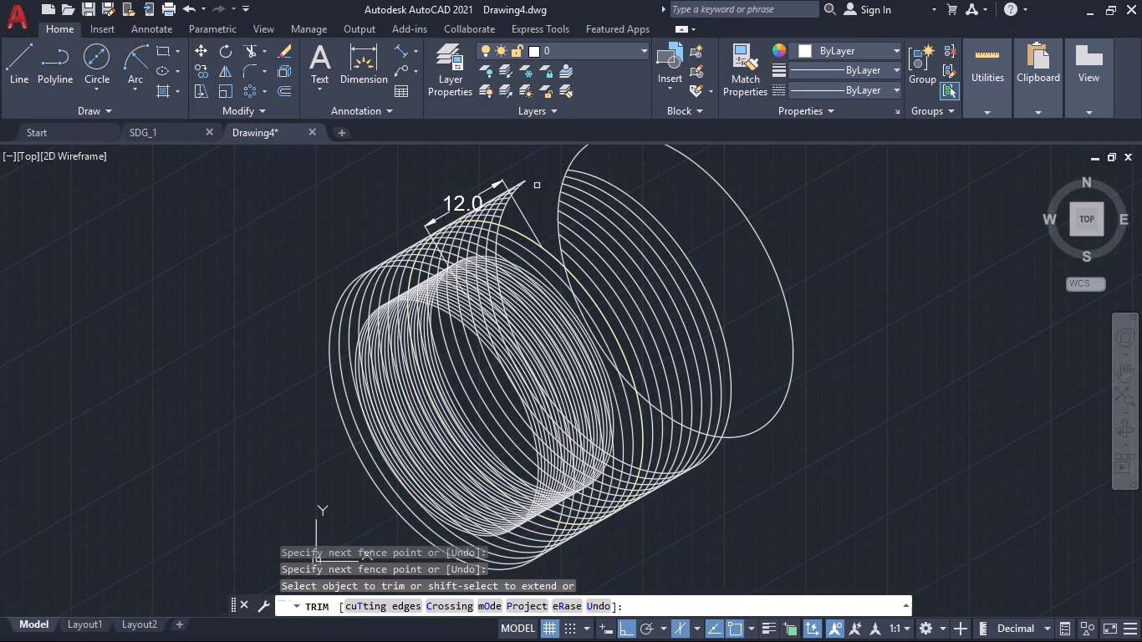
{"action": "left_click", "coordinate": [511, 215]}
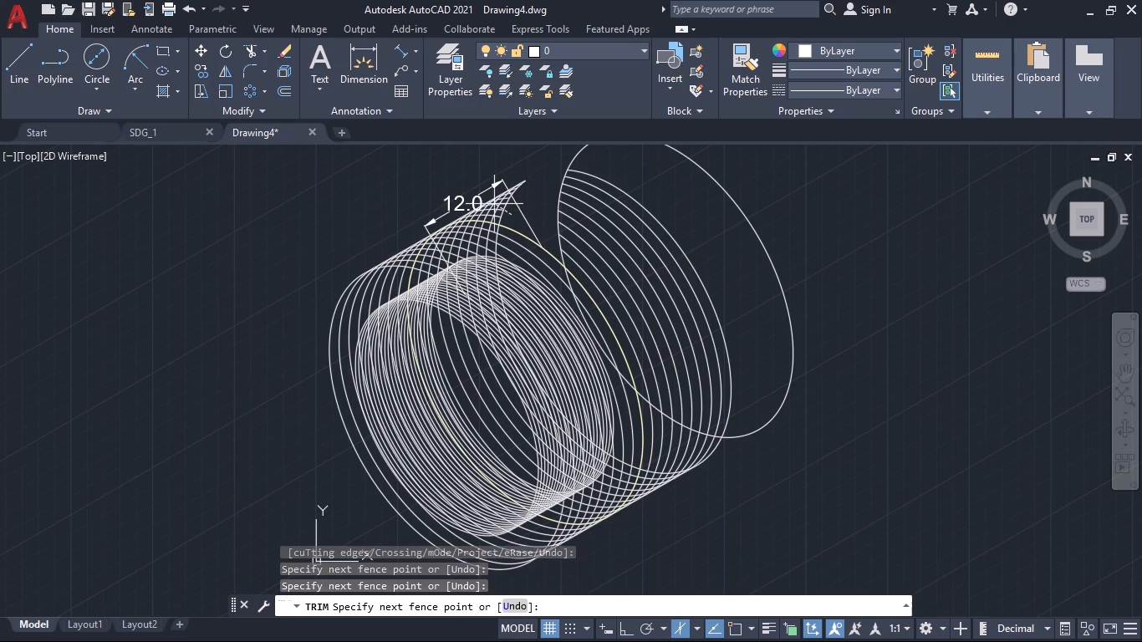
{"action": "left_click", "coordinate": [484, 198]}
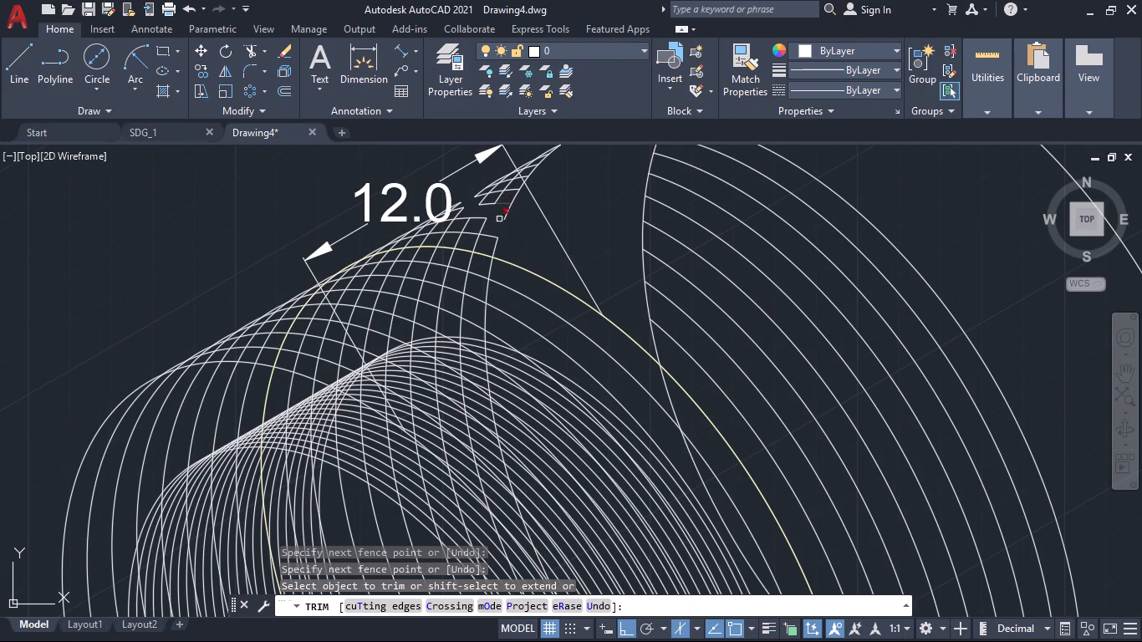
{"action": "left_click", "coordinate": [517, 249]}
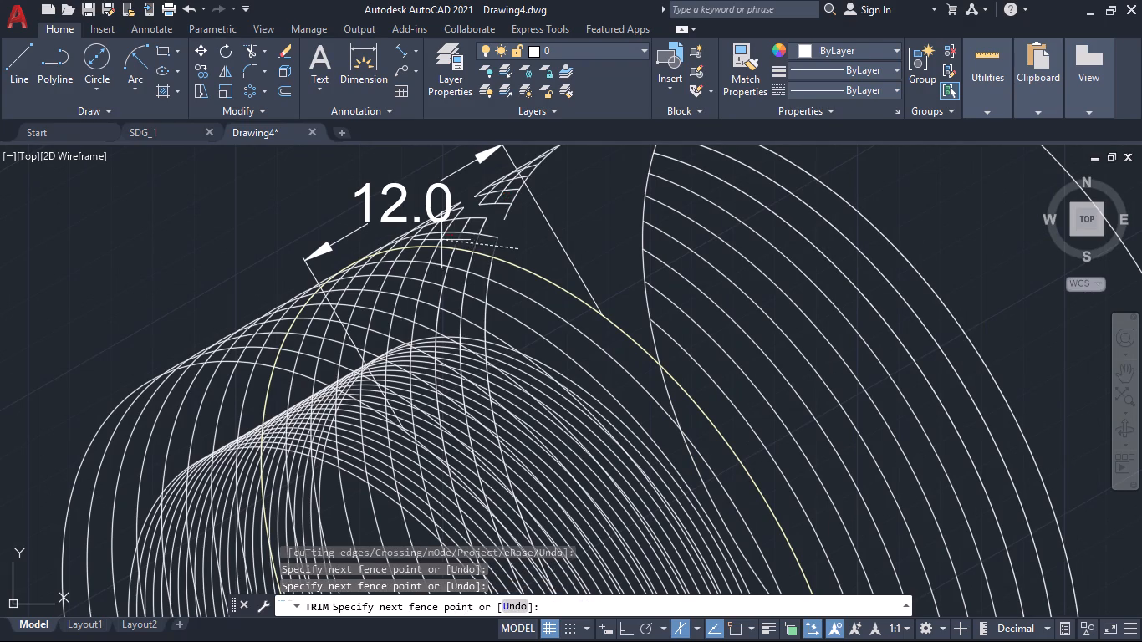
{"action": "left_click", "coordinate": [371, 233]}
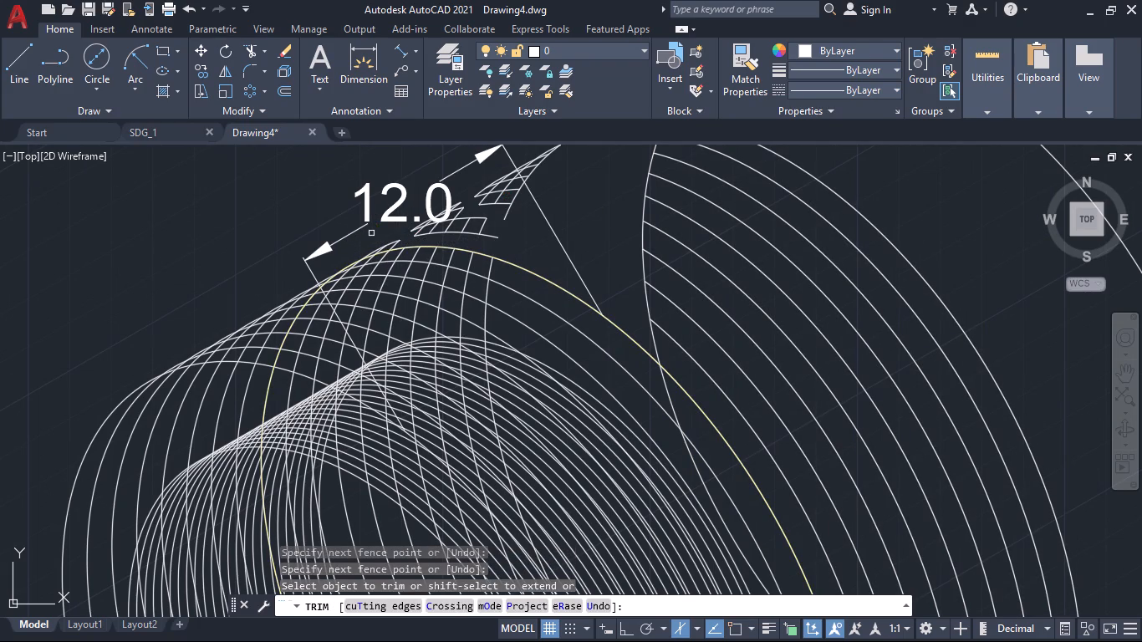
{"action": "left_click", "coordinate": [385, 243]}
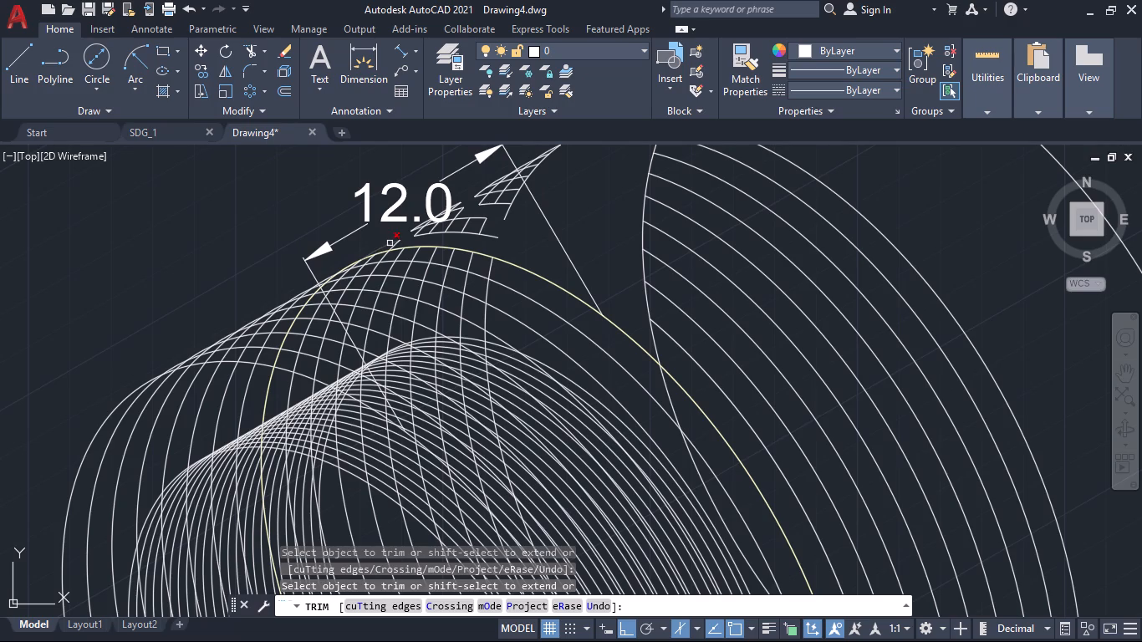
{"action": "left_click", "coordinate": [390, 243]}
{"action": "left_click", "coordinate": [395, 244]}
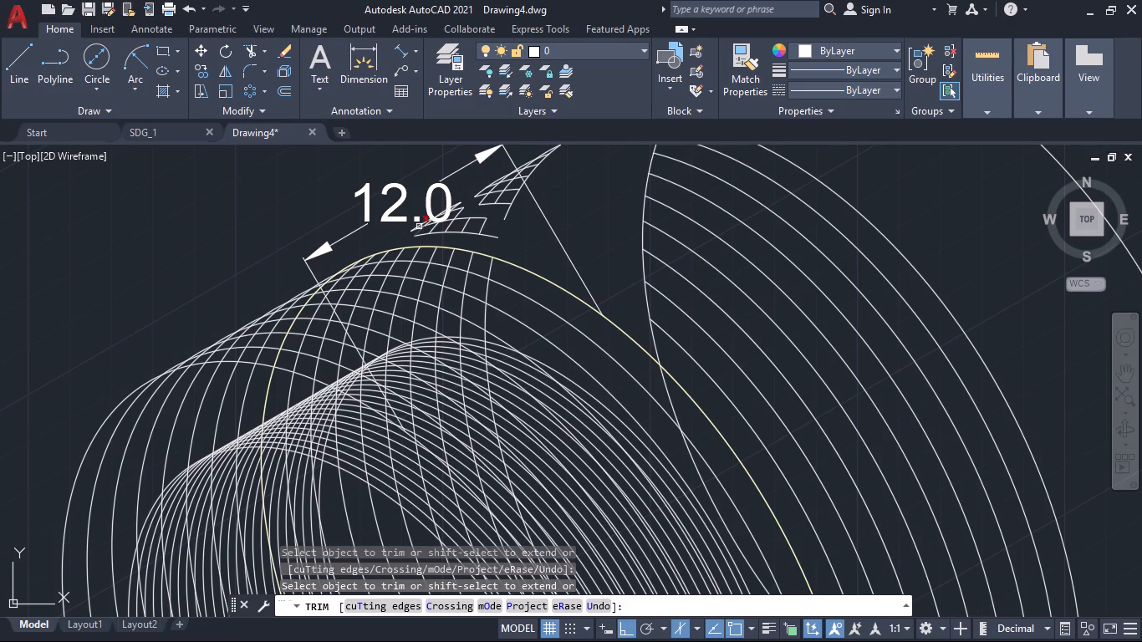
{"action": "left_click", "coordinate": [418, 227]}
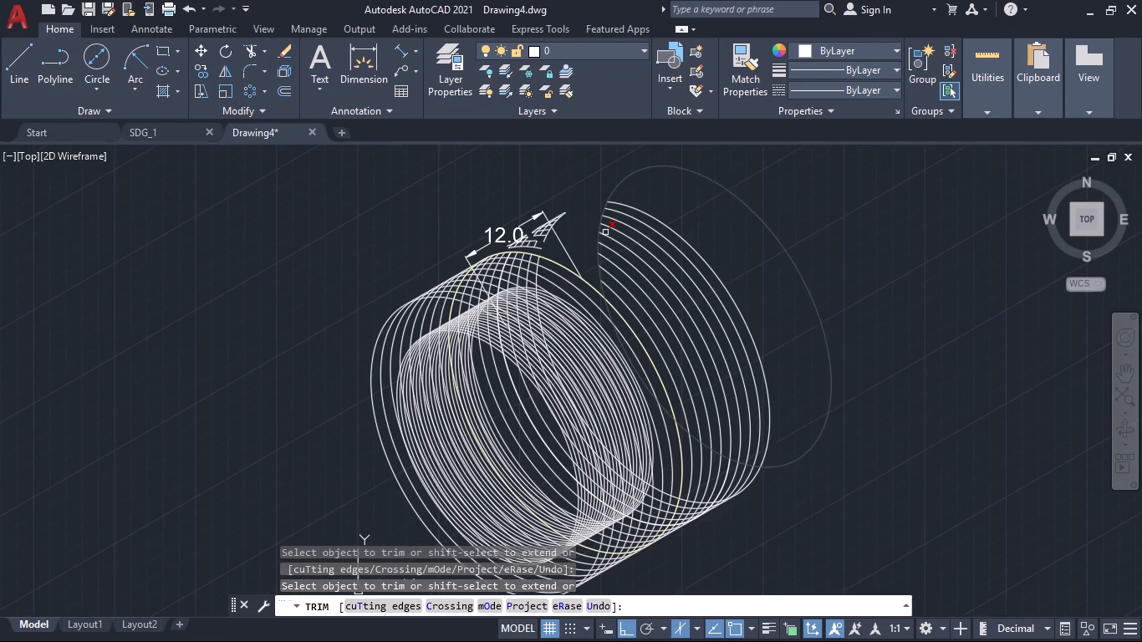
Trim away the white isocircle arcs that lie inside the far copied isocircle.
{"action": "left_click", "coordinate": [663, 212]}
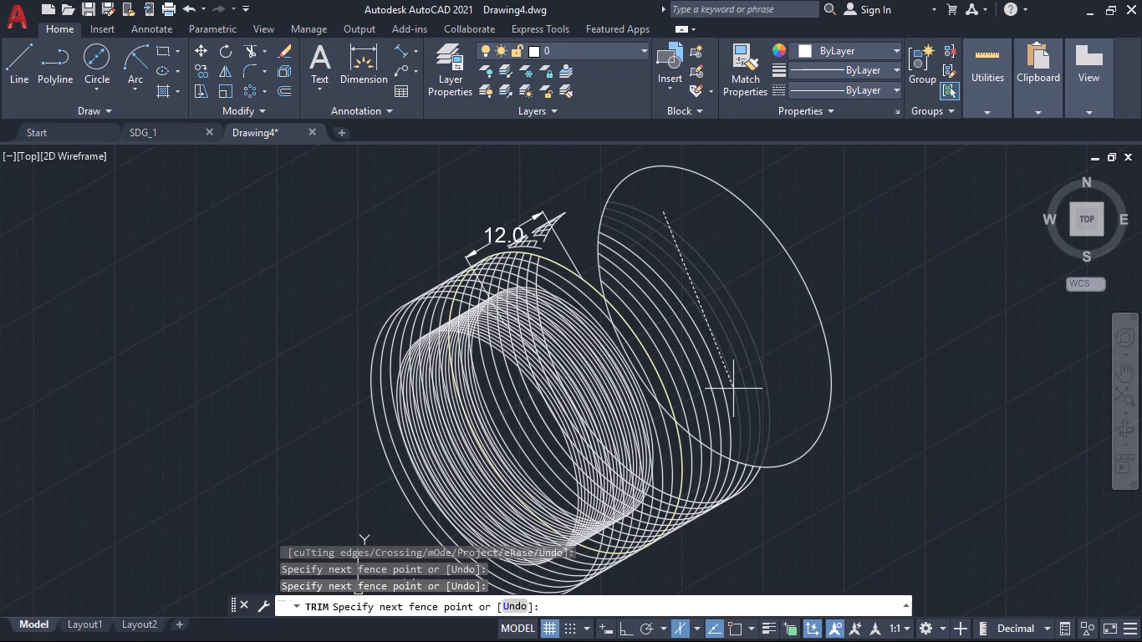
{"action": "left_click", "coordinate": [708, 421]}
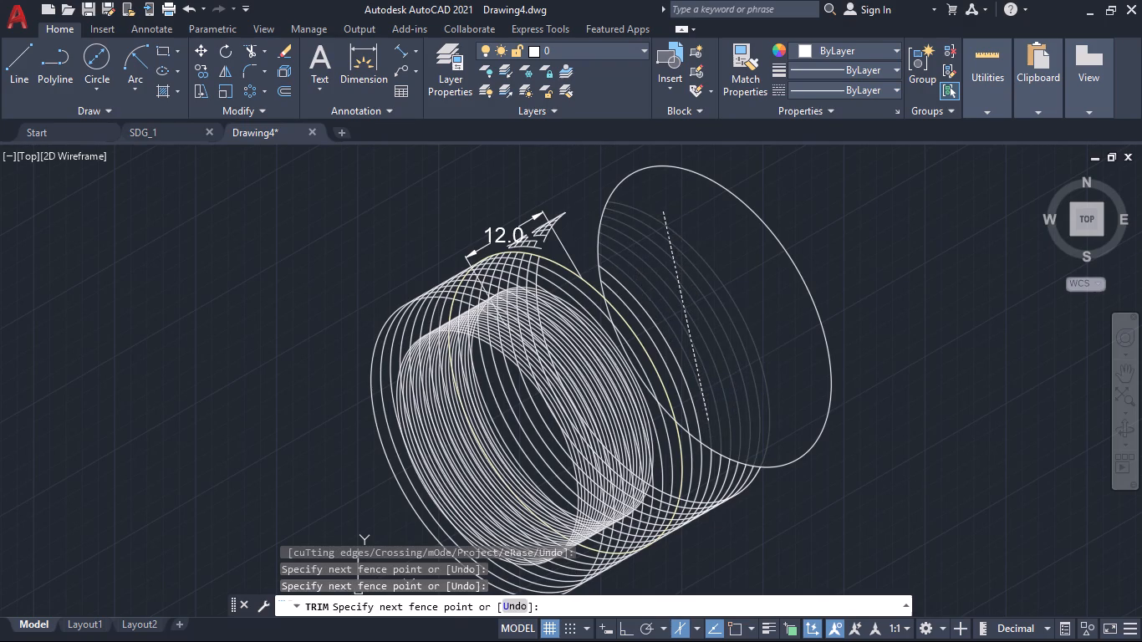
{"action": "left_click", "coordinate": [709, 413]}
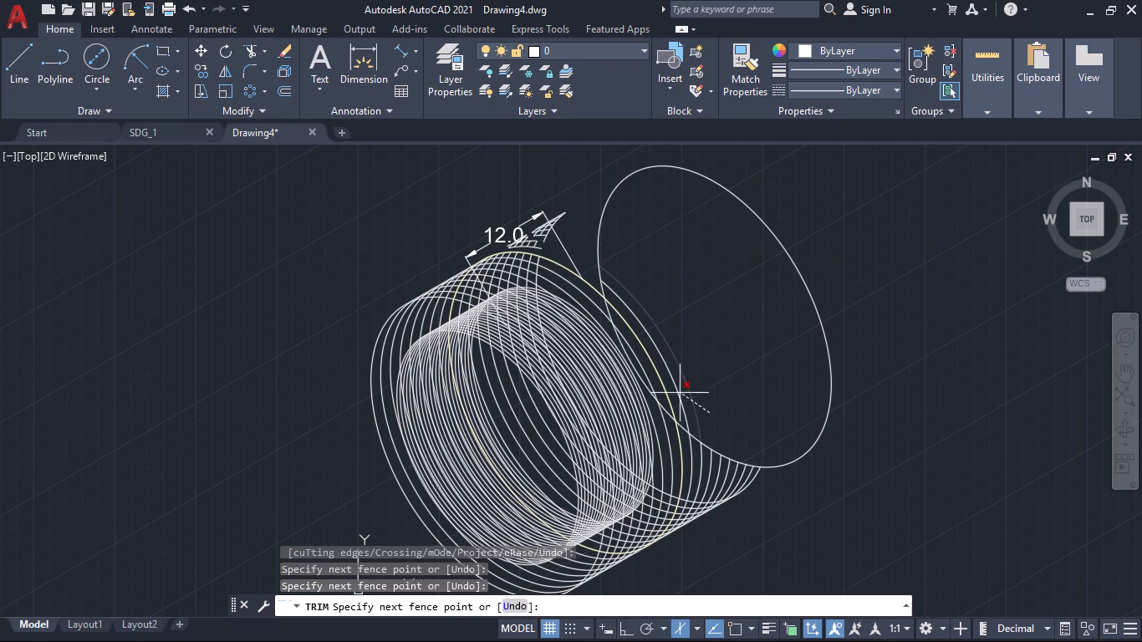
{"action": "left_click", "coordinate": [671, 383]}
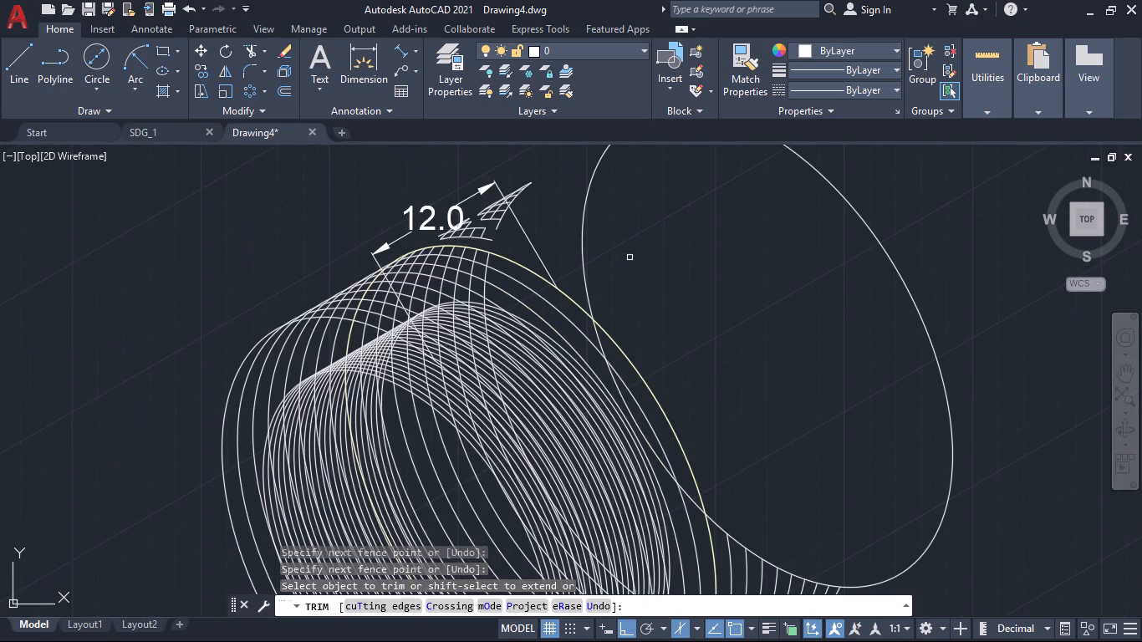
{"action": "key", "text": "Escape"}
Draw a line along the cylinder's upper edge from the yellow isocircle to the upper edge of the far isocircle.
{"action": "key", "text": "l"}
{"action": "key", "text": "Return"}
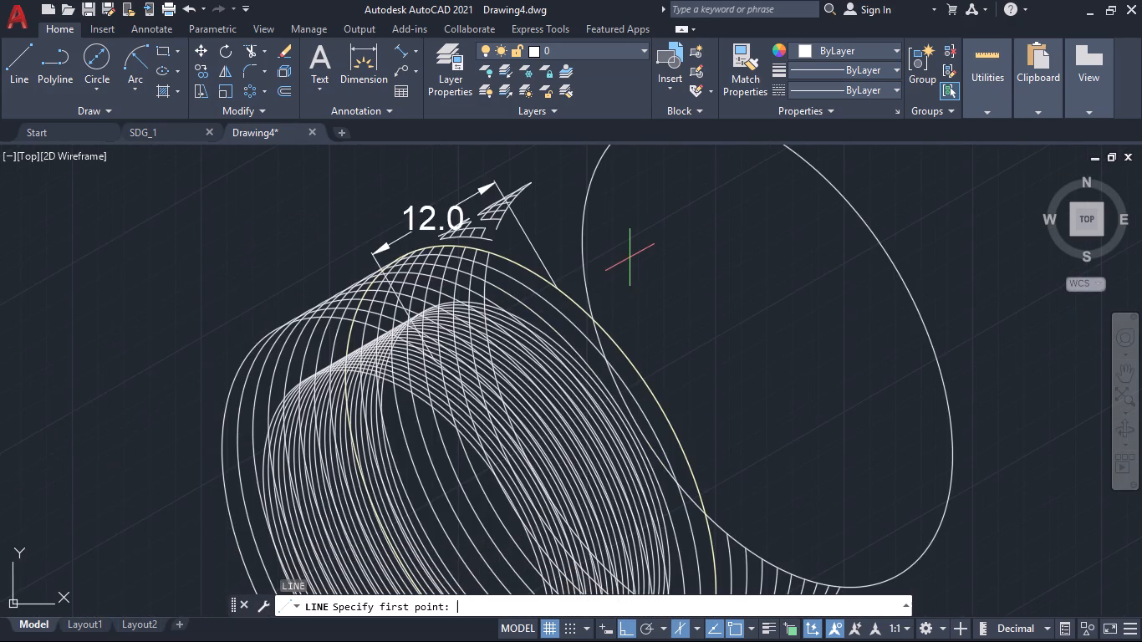
{"action": "scroll", "coordinate": [630, 257], "scroll_direction": "down", "scroll_amount": 4, "text": "ctrl"}
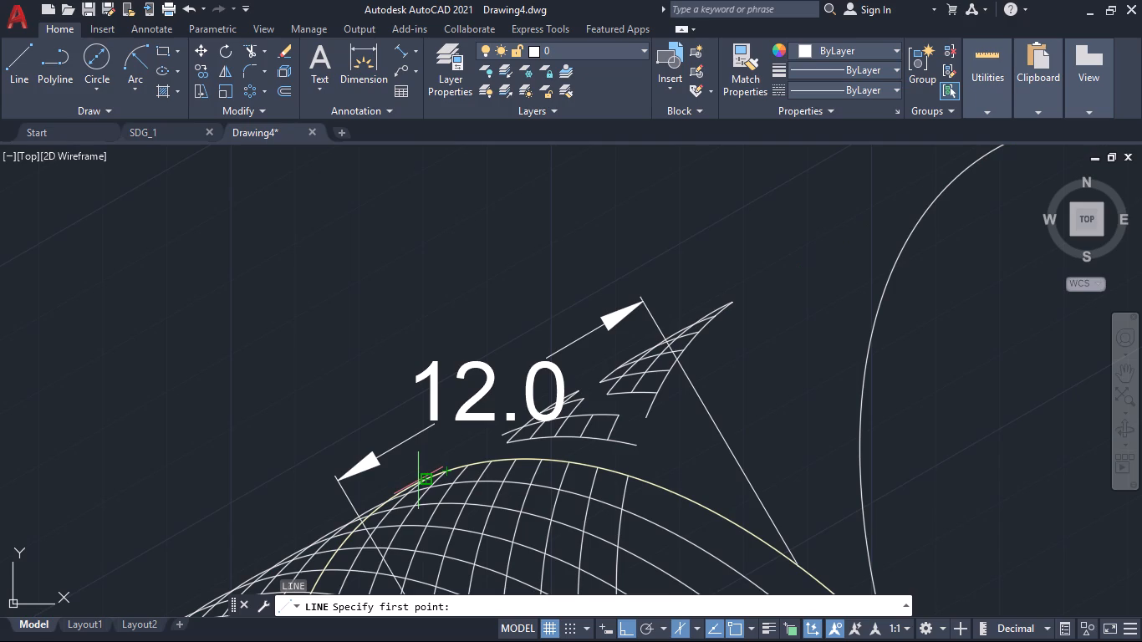
{"action": "left_click", "coordinate": [418, 481]}
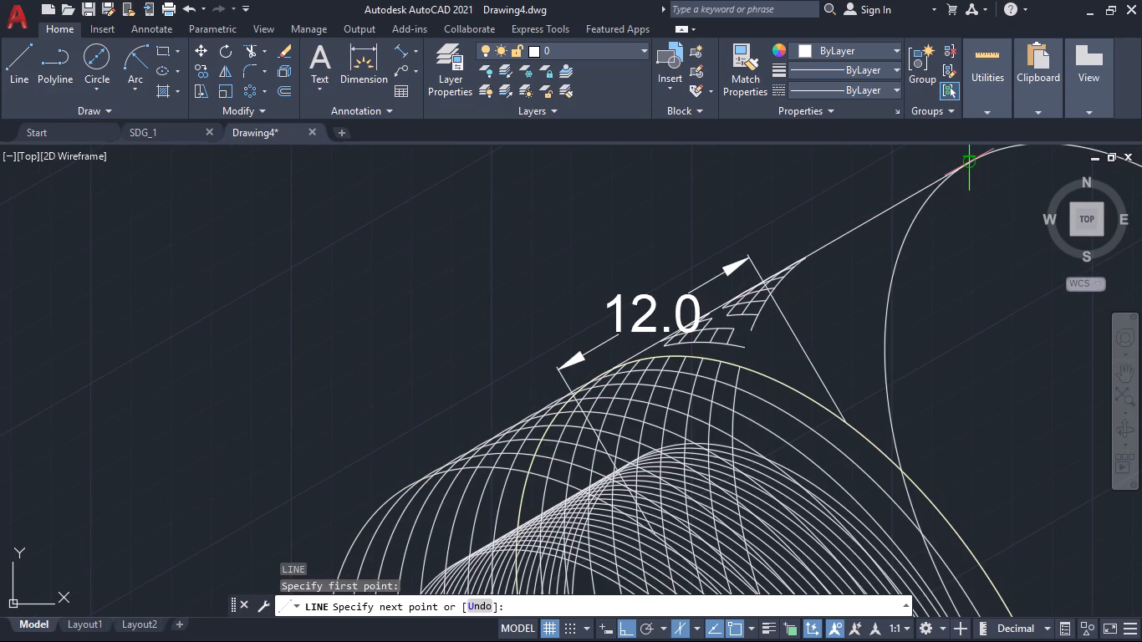
{"action": "left_click", "coordinate": [968, 161]}
{"action": "key", "text": "space"}
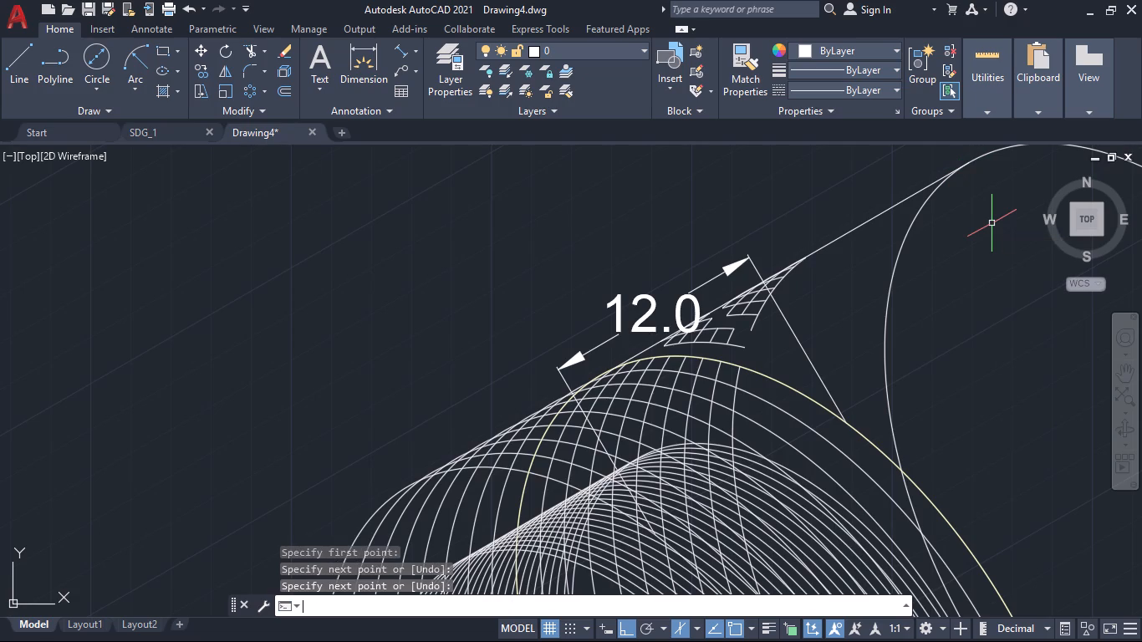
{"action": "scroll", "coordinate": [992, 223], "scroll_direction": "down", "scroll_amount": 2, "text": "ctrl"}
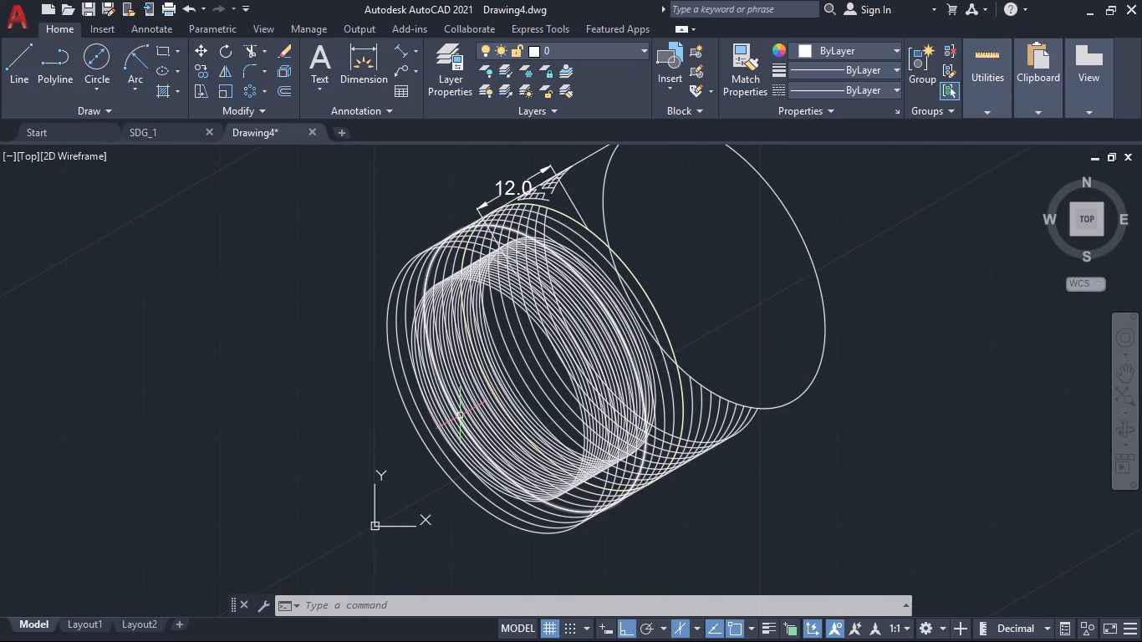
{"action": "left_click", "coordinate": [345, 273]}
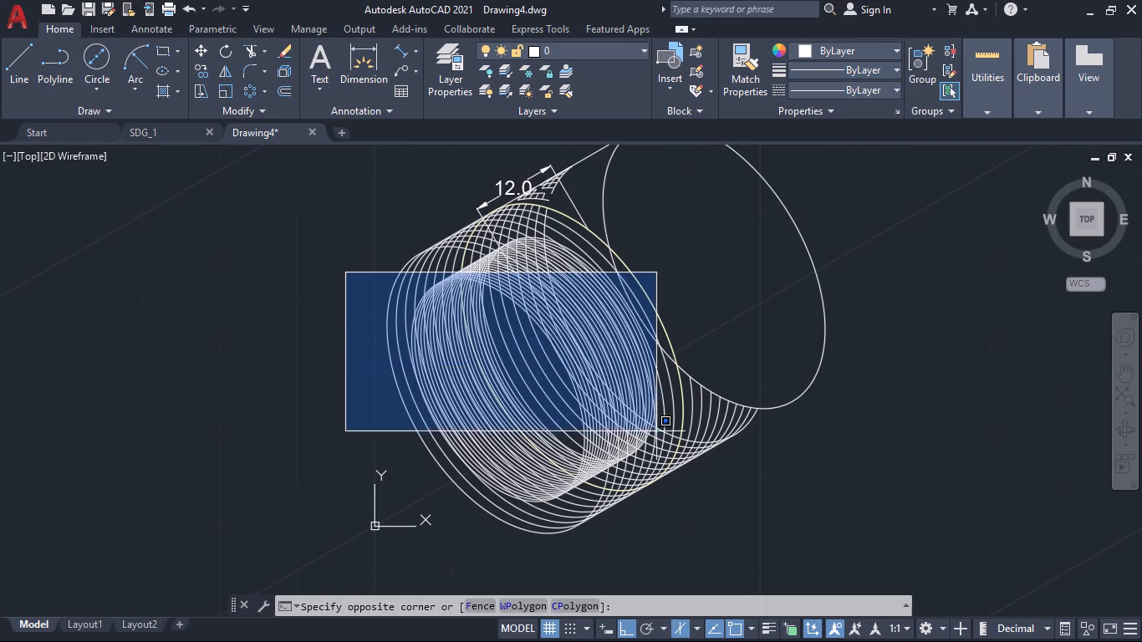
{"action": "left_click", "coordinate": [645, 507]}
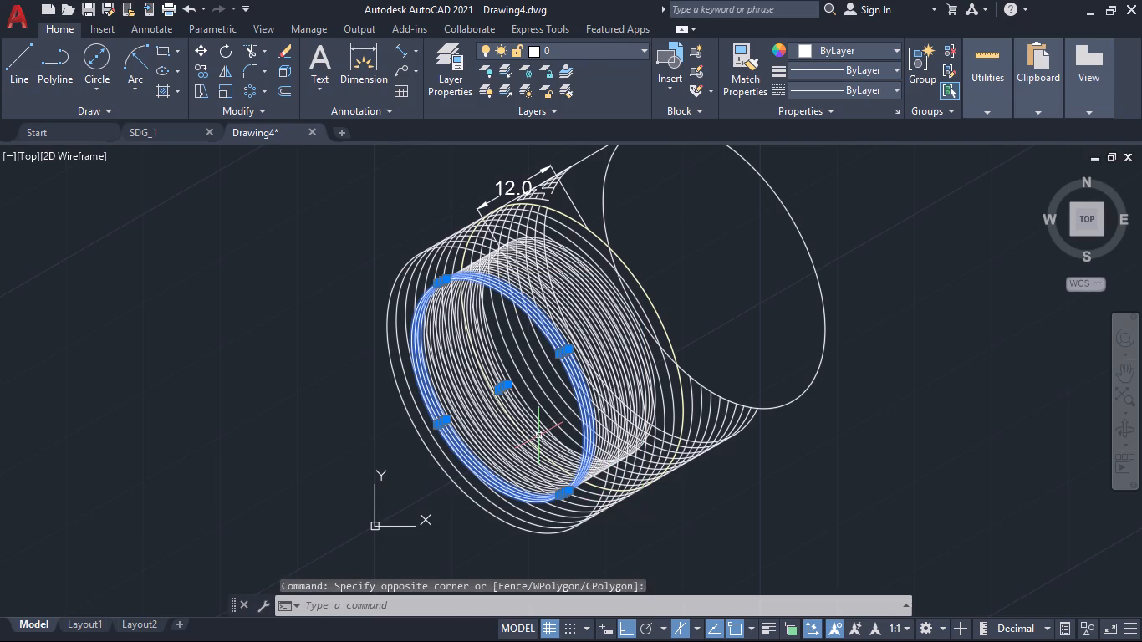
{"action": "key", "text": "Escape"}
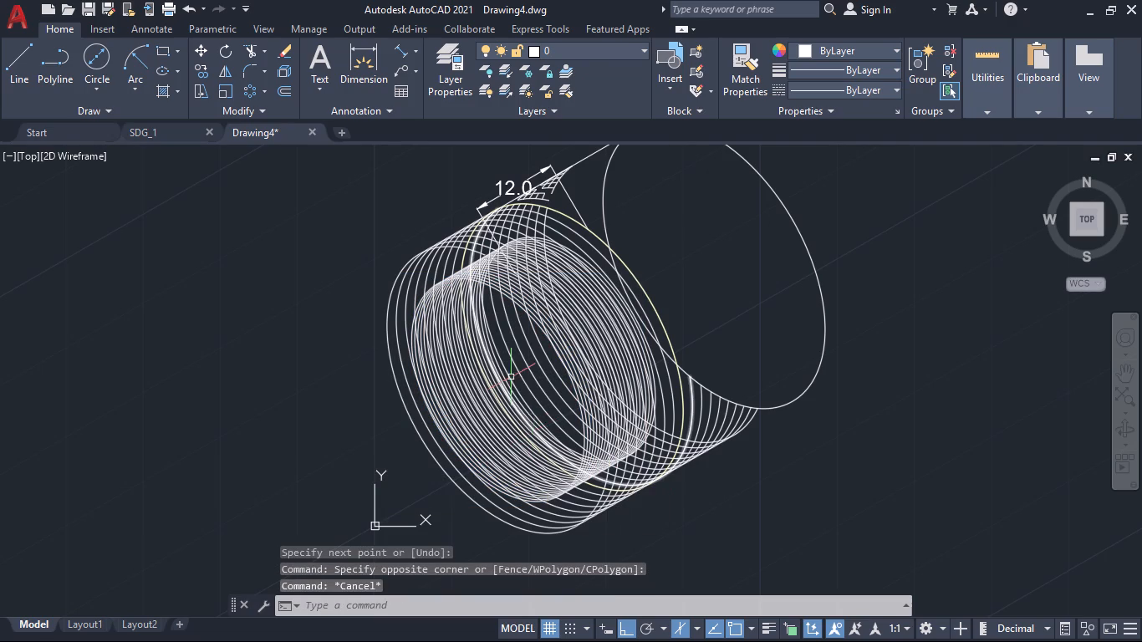
Delete the rear group of small inner isocircles.
{"action": "left_click", "coordinate": [436, 231]}
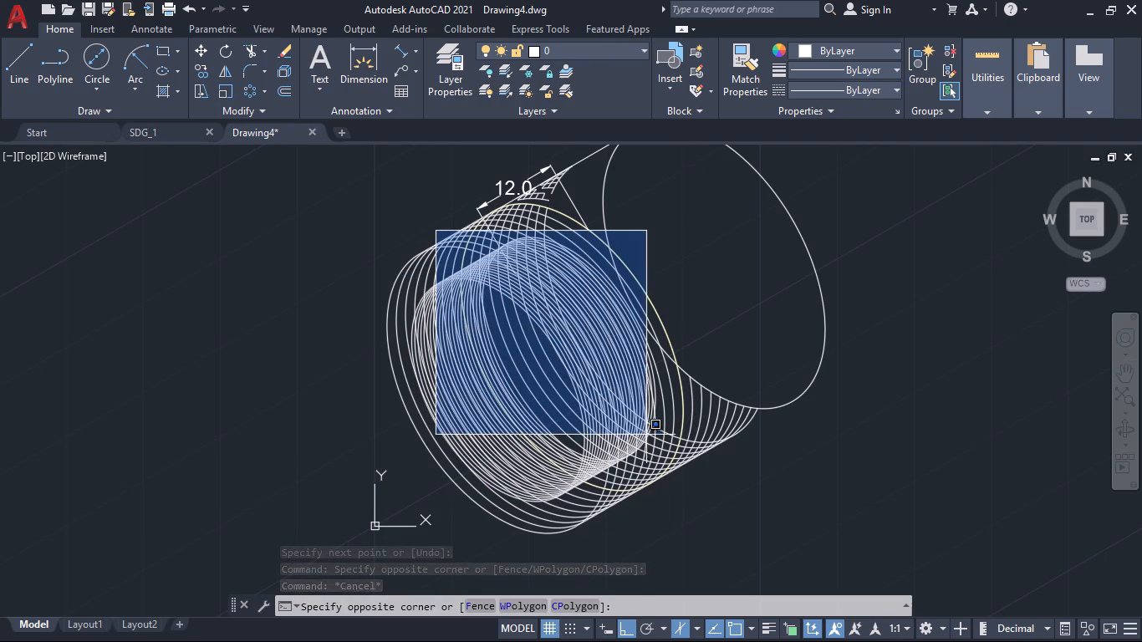
{"action": "left_click", "coordinate": [659, 476]}
{"action": "key", "text": "Delete"}
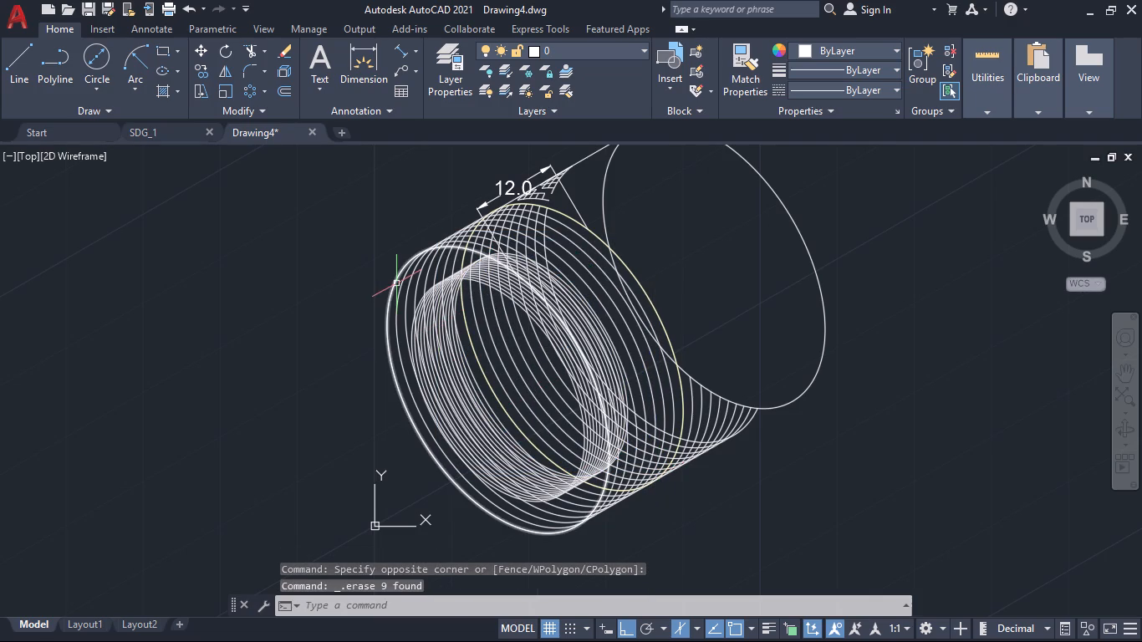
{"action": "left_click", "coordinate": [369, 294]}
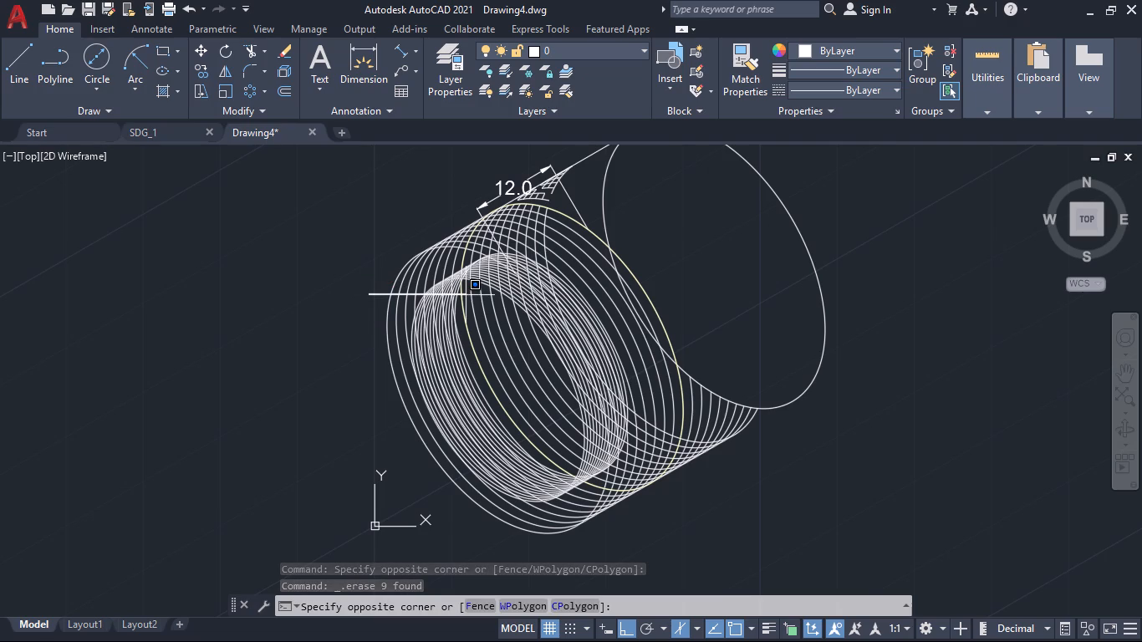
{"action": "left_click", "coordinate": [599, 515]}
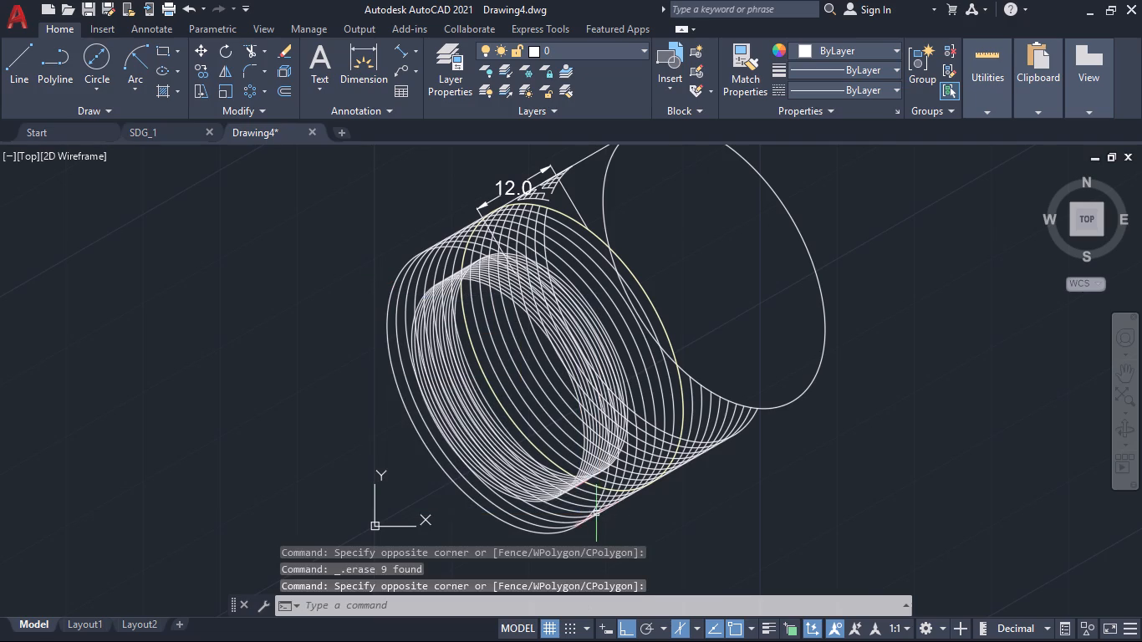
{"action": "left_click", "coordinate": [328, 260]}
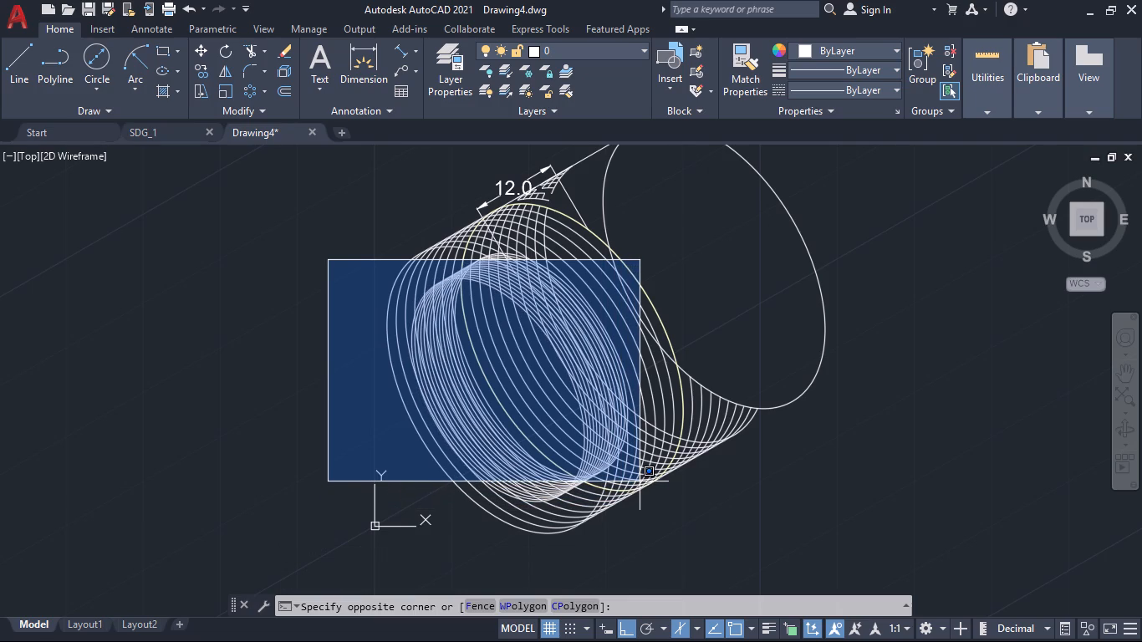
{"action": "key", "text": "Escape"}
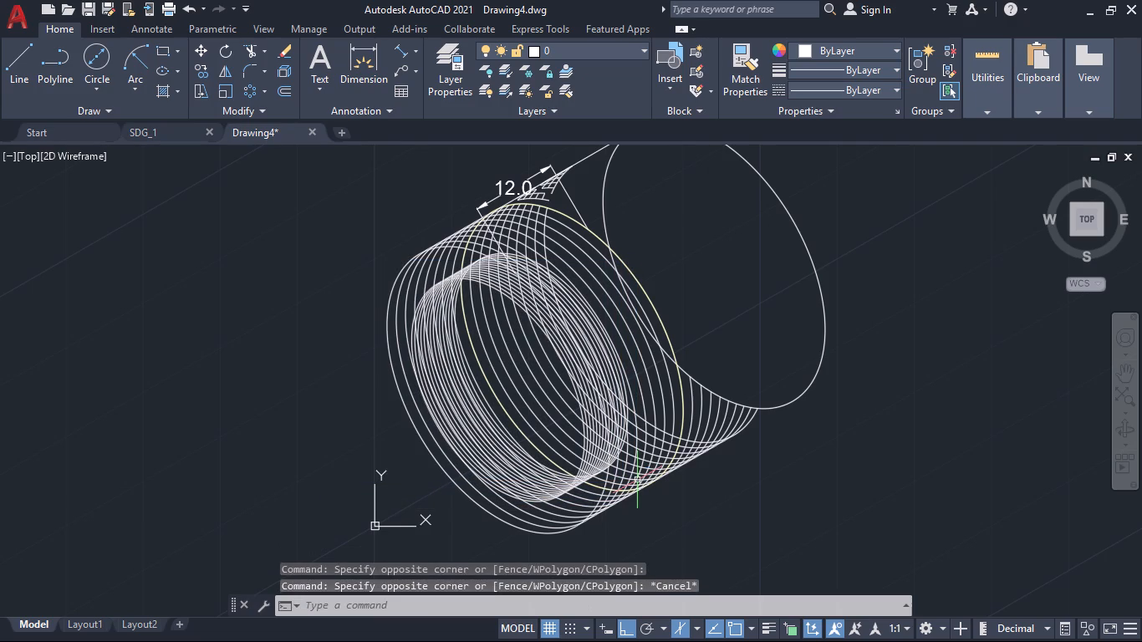
Delete the remaining small inner isocircles except the frontmost one, which forms the front face's inner ring.
{"action": "left_click", "coordinate": [342, 235]}
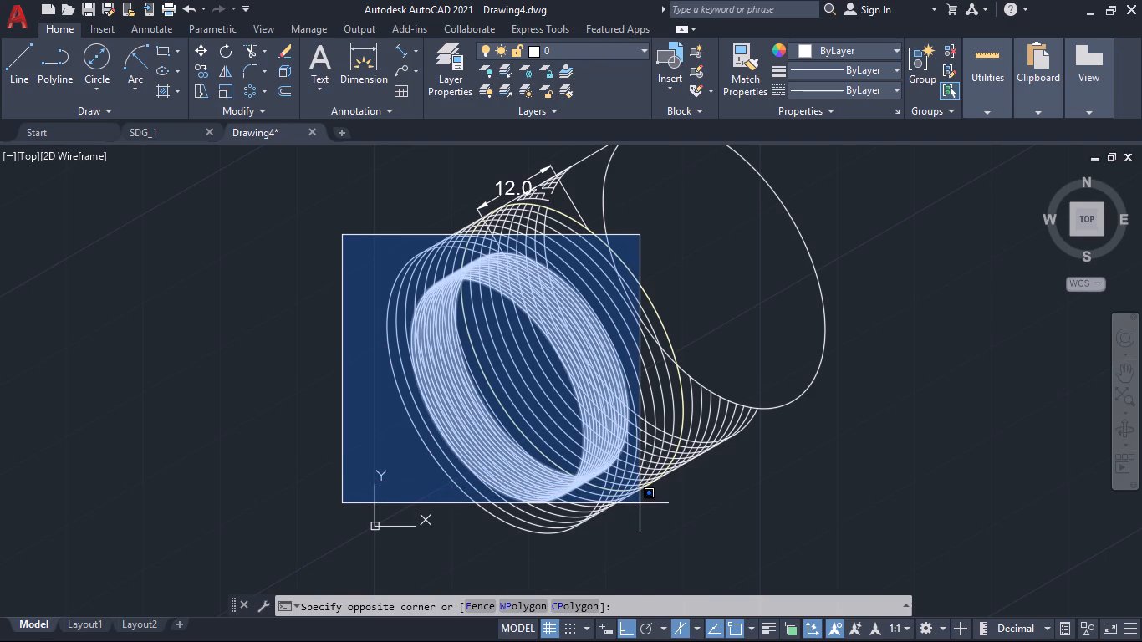
{"action": "left_click", "coordinate": [640, 503]}
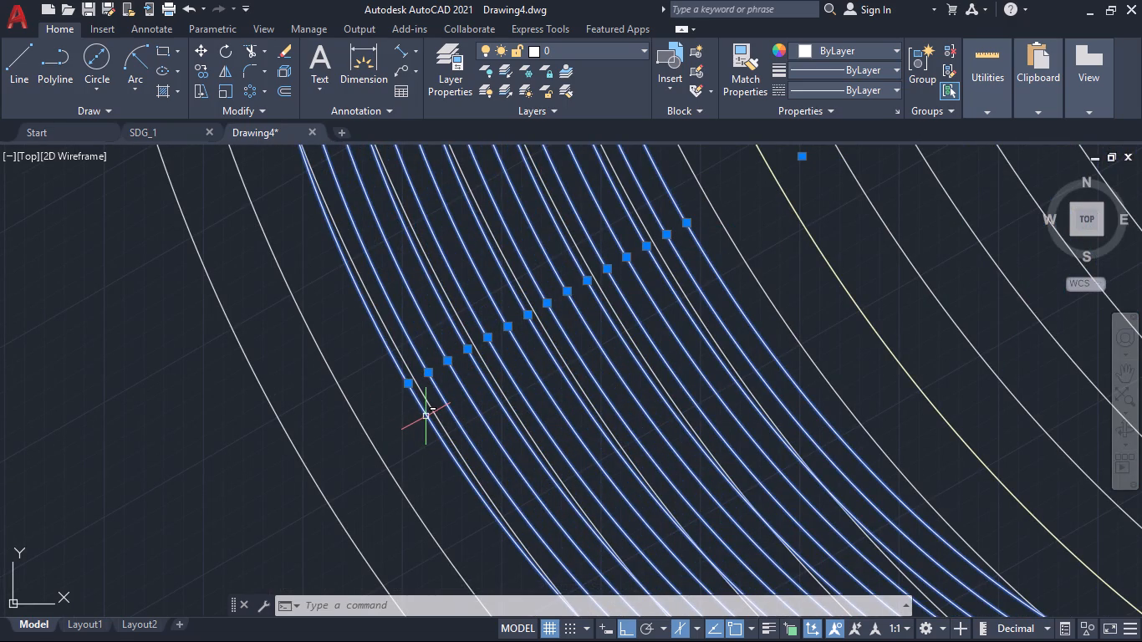
{"action": "left_click", "coordinate": [426, 416], "text": "shift"}
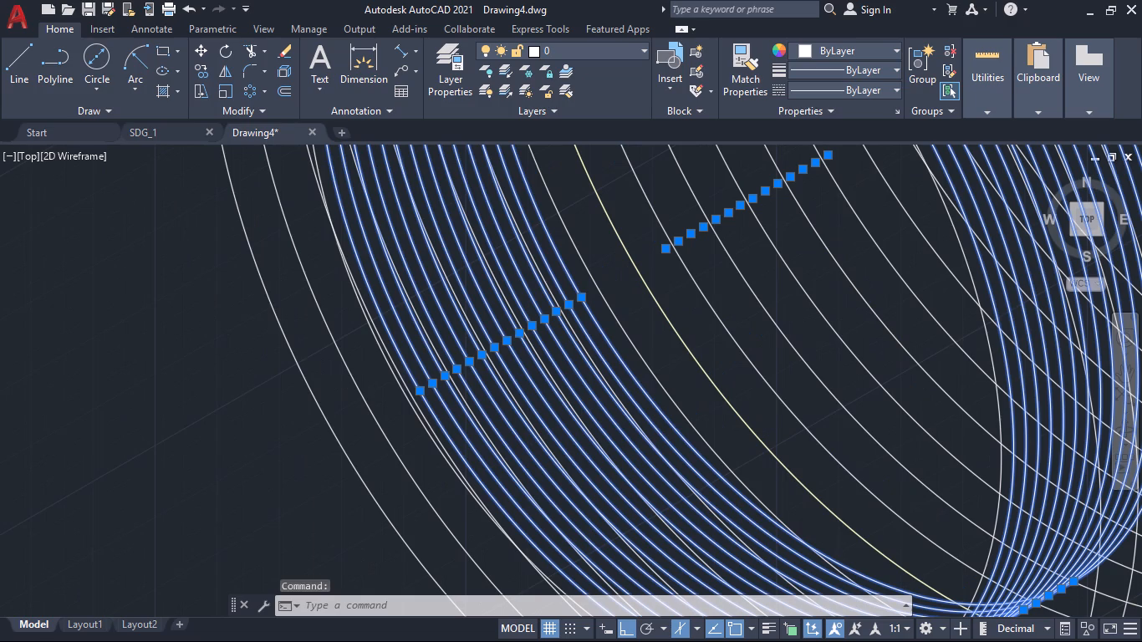
{"action": "key", "text": "Delete"}
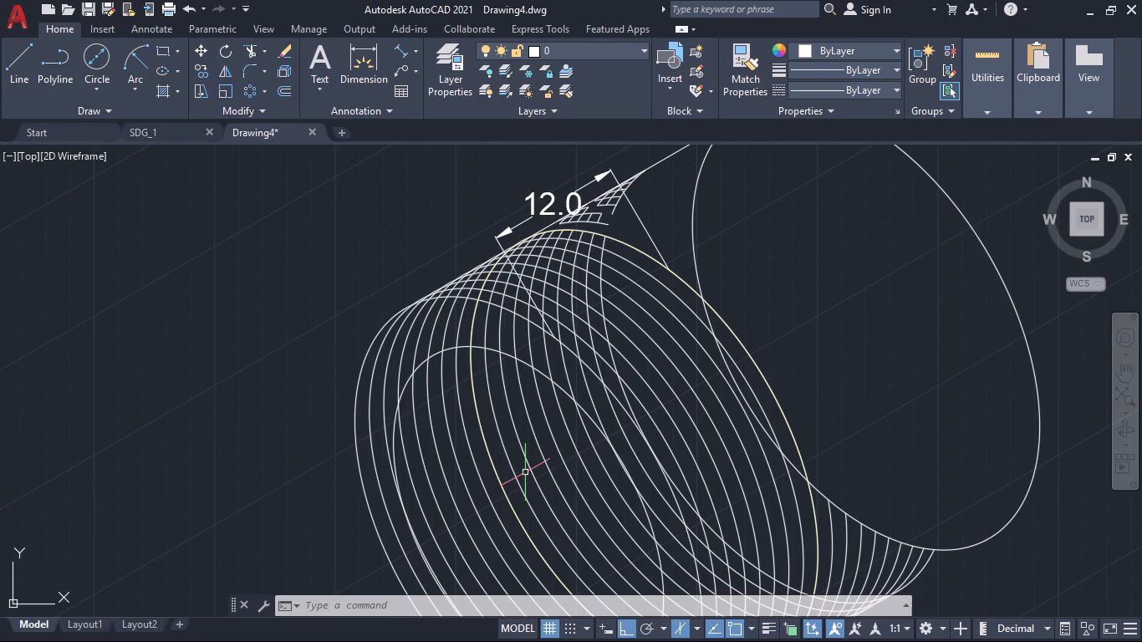
Trim the arcs crossing the upper-left part of the front ring, between the inner isocircle and the frontmost outer isocircle.
{"action": "type", "text": "tr"}
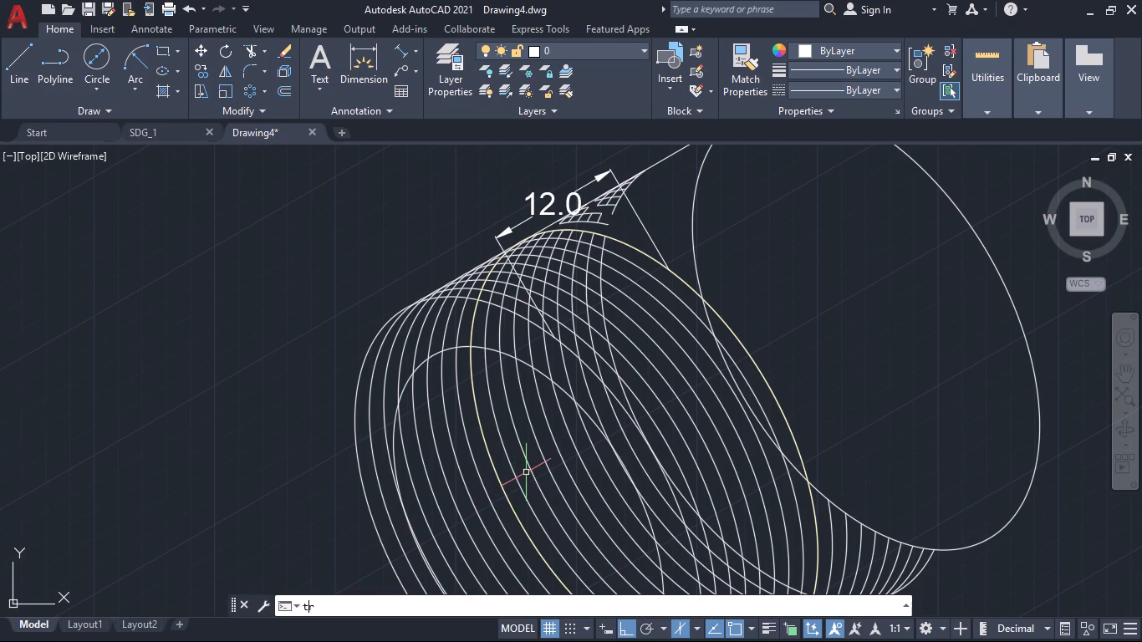
{"action": "key", "text": "Return"}
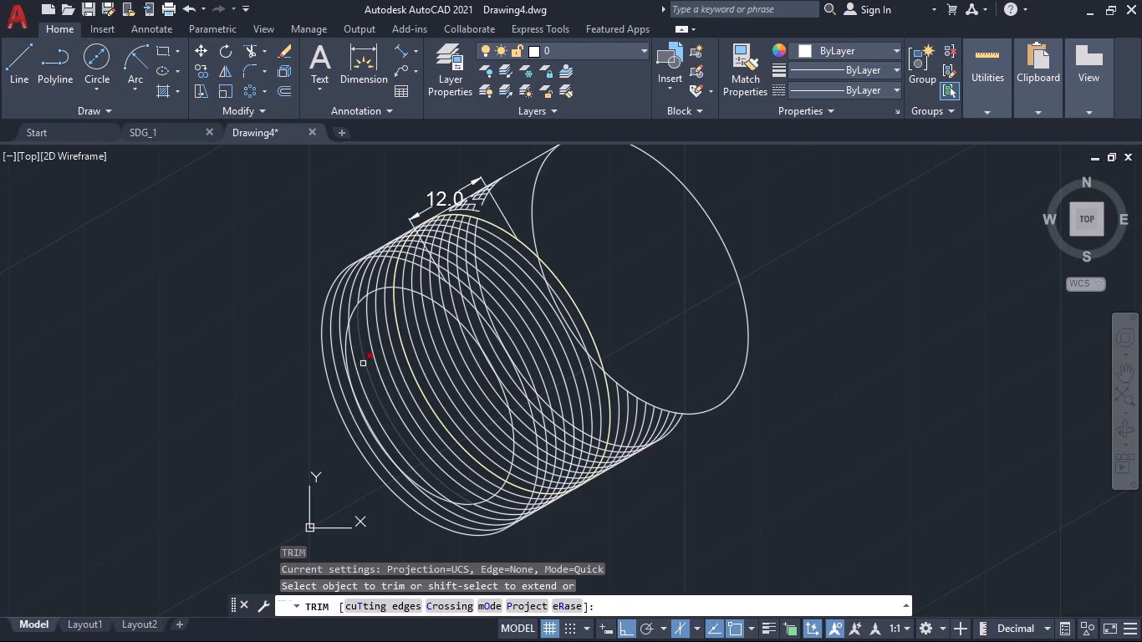
{"action": "left_click", "coordinate": [390, 276]}
{"action": "left_click", "coordinate": [335, 313]}
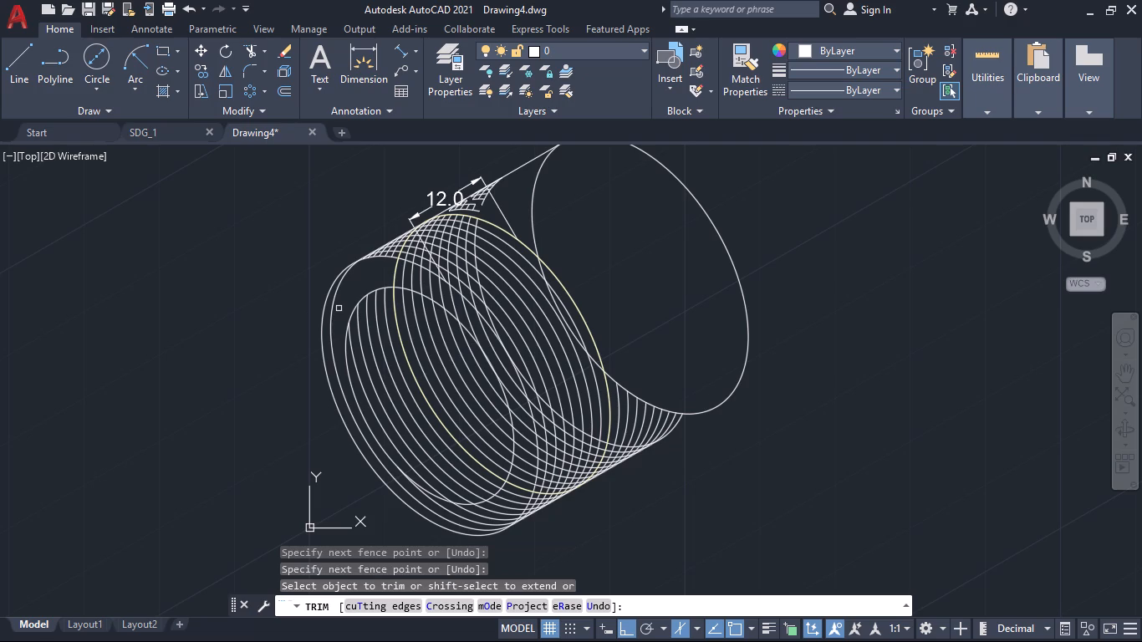
{"action": "key", "text": "ctrl+z"}
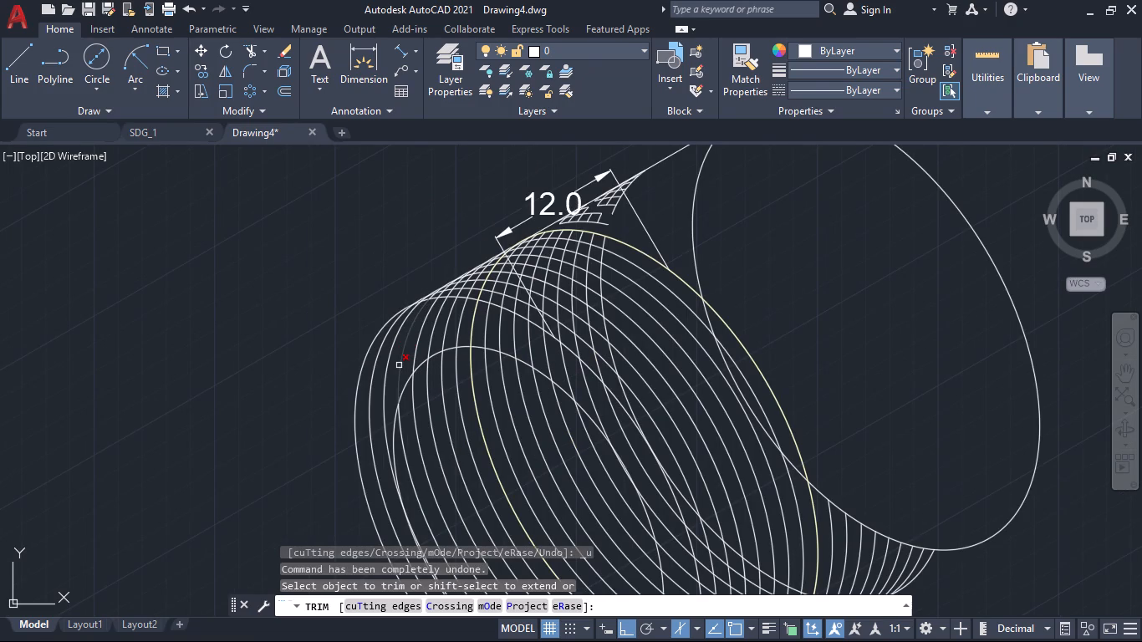
{"action": "left_click", "coordinate": [485, 331]}
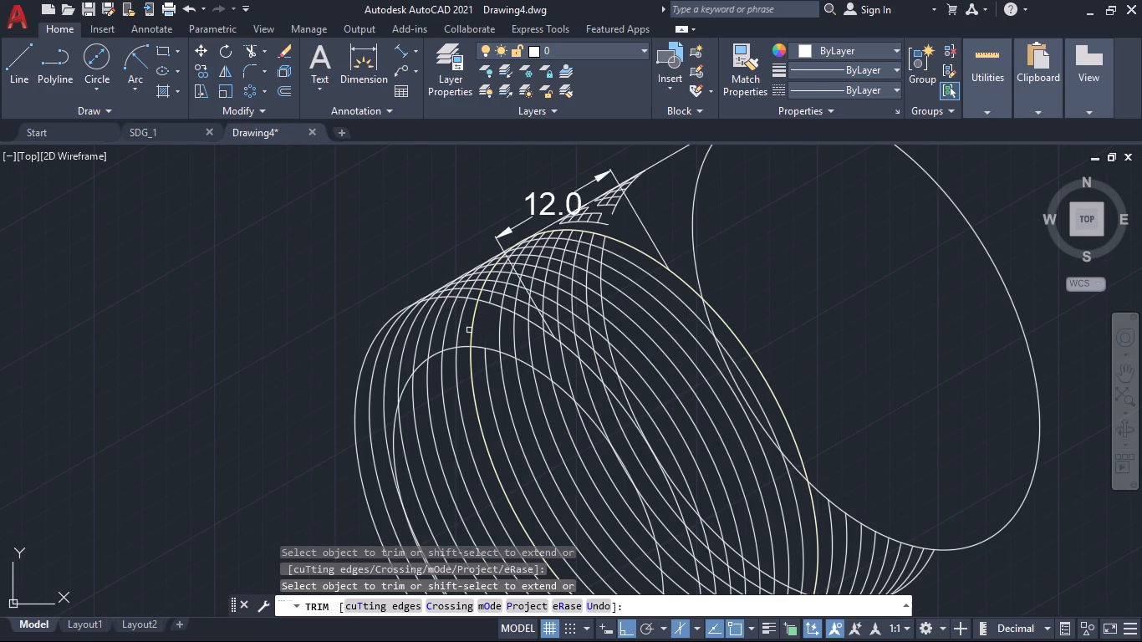
{"action": "left_click", "coordinate": [489, 327]}
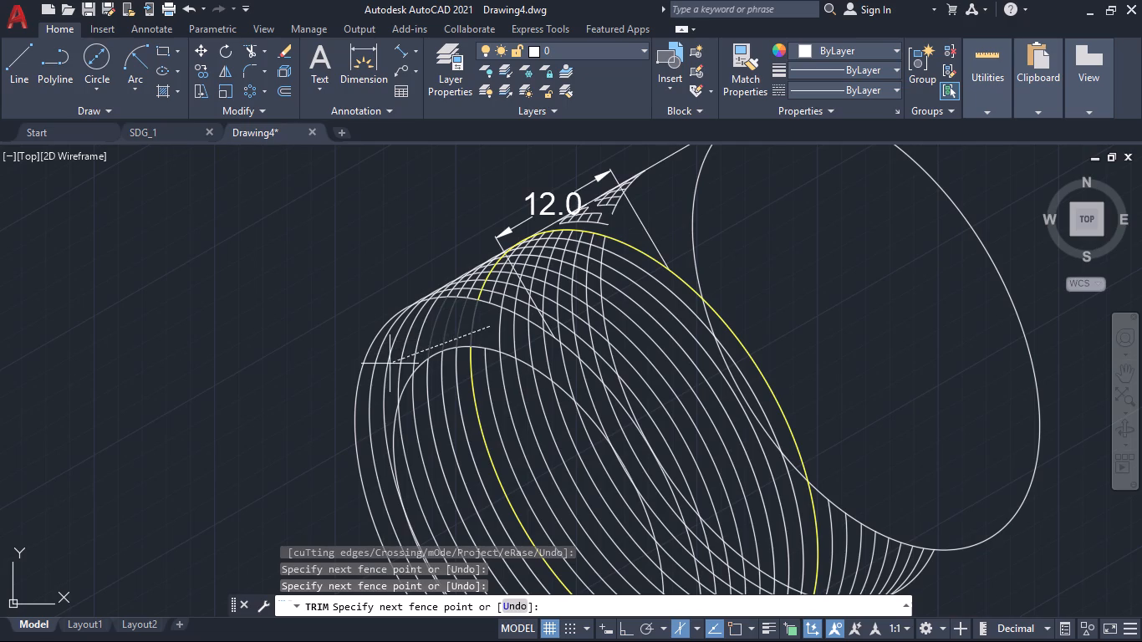
{"action": "left_click", "coordinate": [362, 390]}
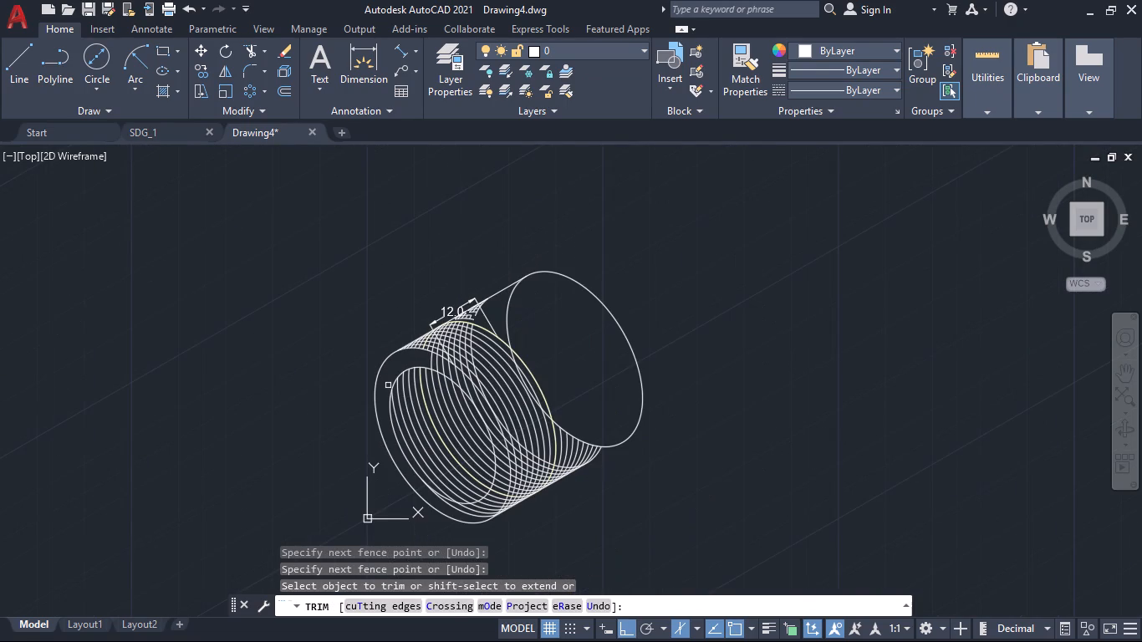
Trim the arcs crossing the rest of the front ring, from its top around the right side to the lower edge.
{"action": "left_click", "coordinate": [419, 359]}
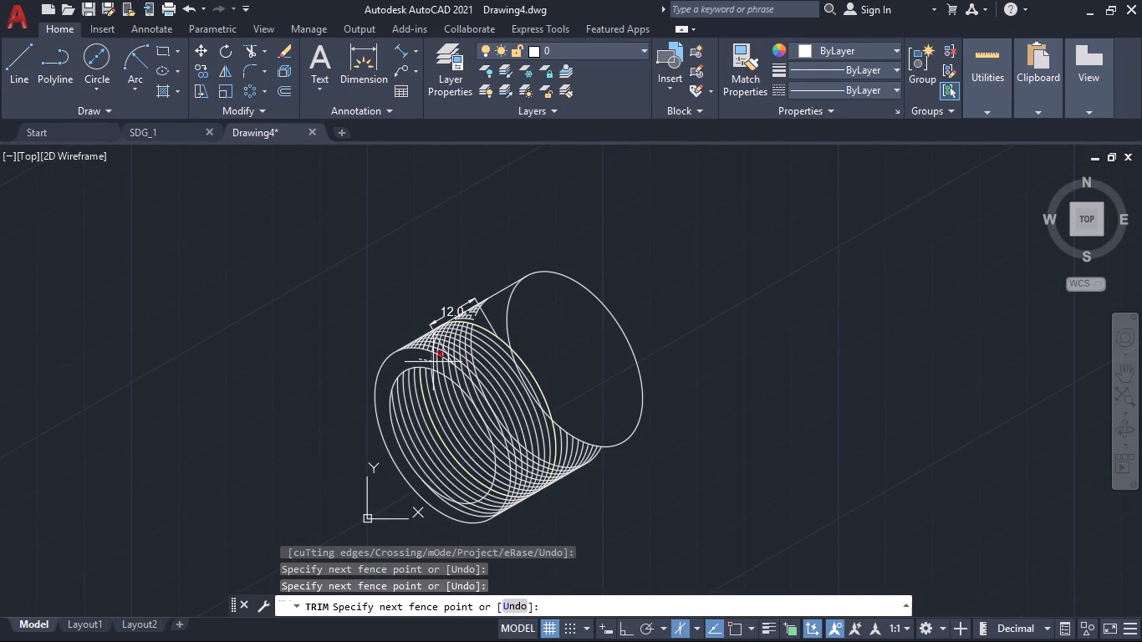
{"action": "left_click", "coordinate": [471, 388]}
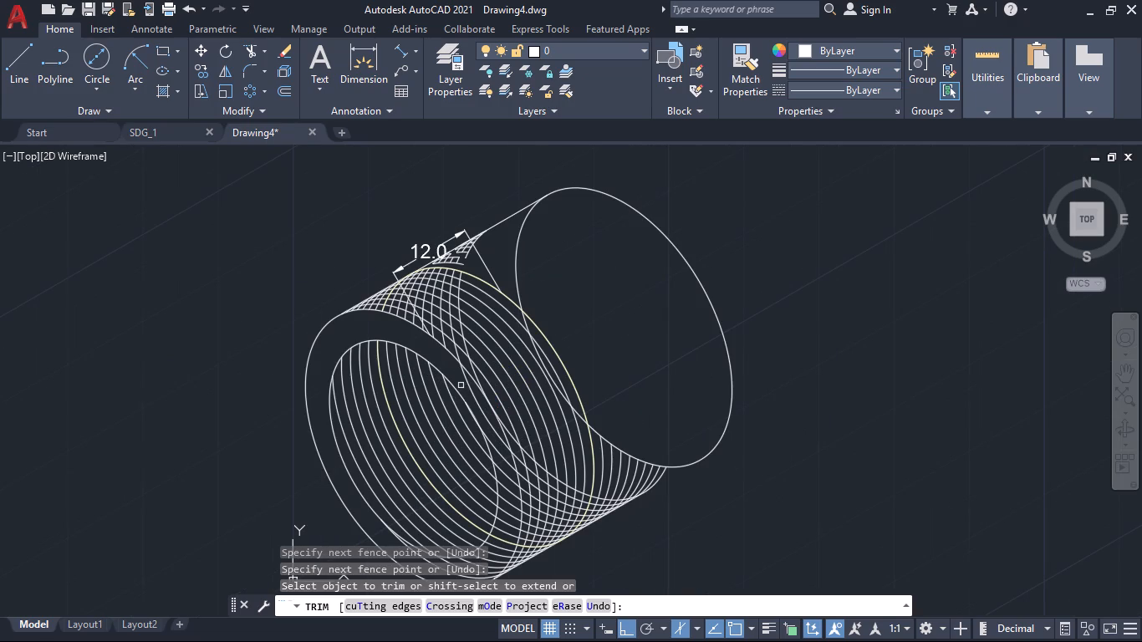
{"action": "left_click", "coordinate": [461, 385]}
{"action": "left_click", "coordinate": [485, 412]}
{"action": "left_click", "coordinate": [495, 432]}
{"action": "left_click", "coordinate": [509, 519]}
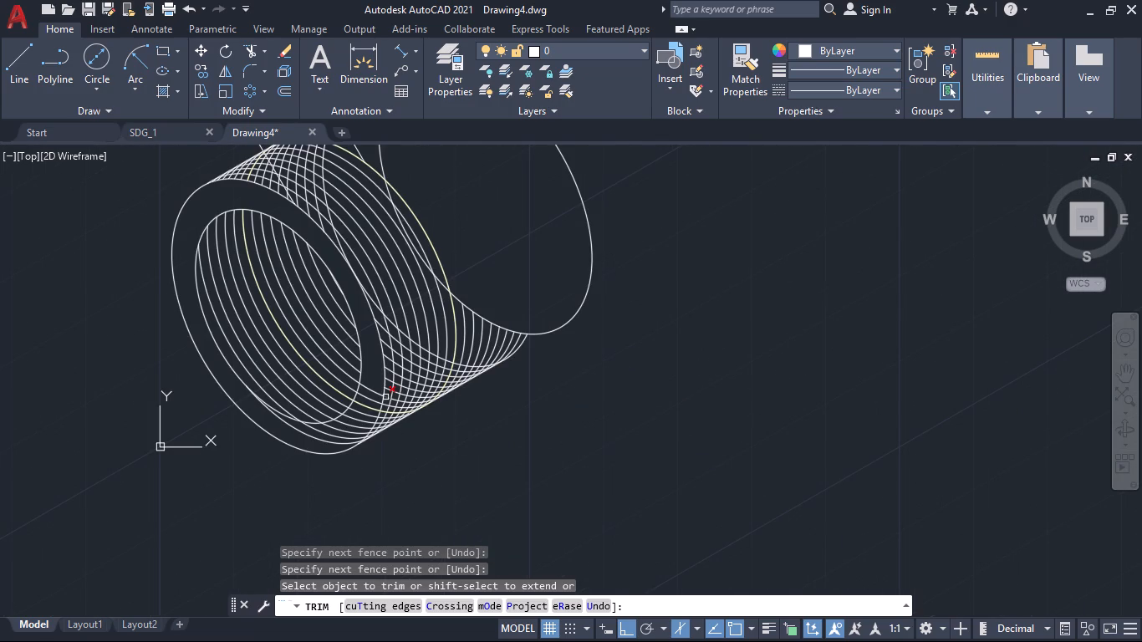
{"action": "left_click", "coordinate": [370, 376]}
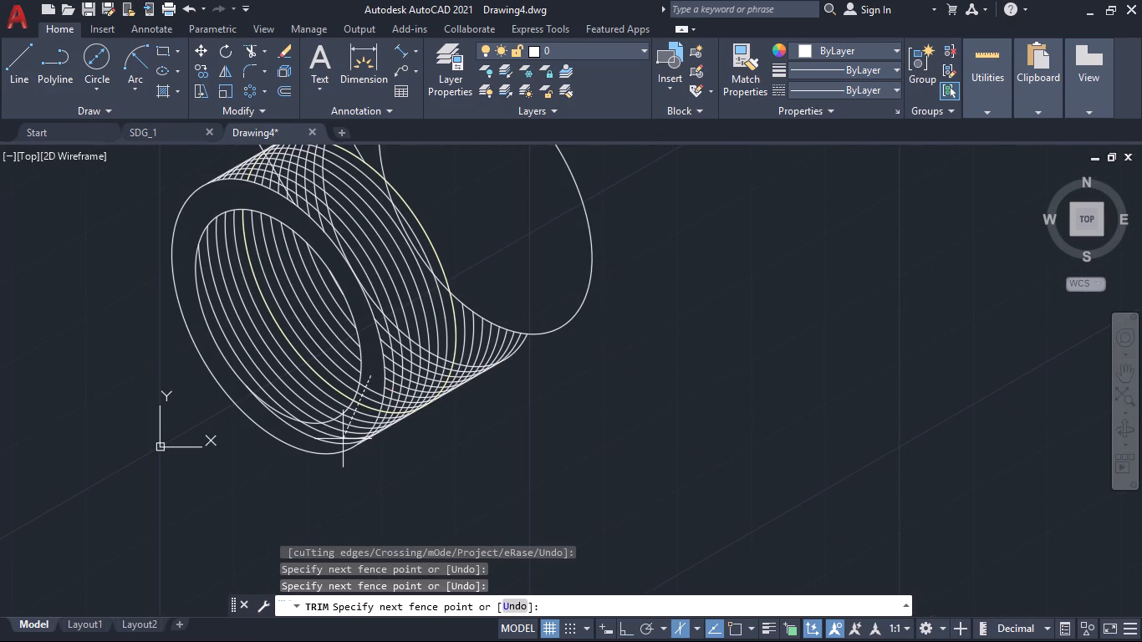
{"action": "left_click", "coordinate": [340, 446]}
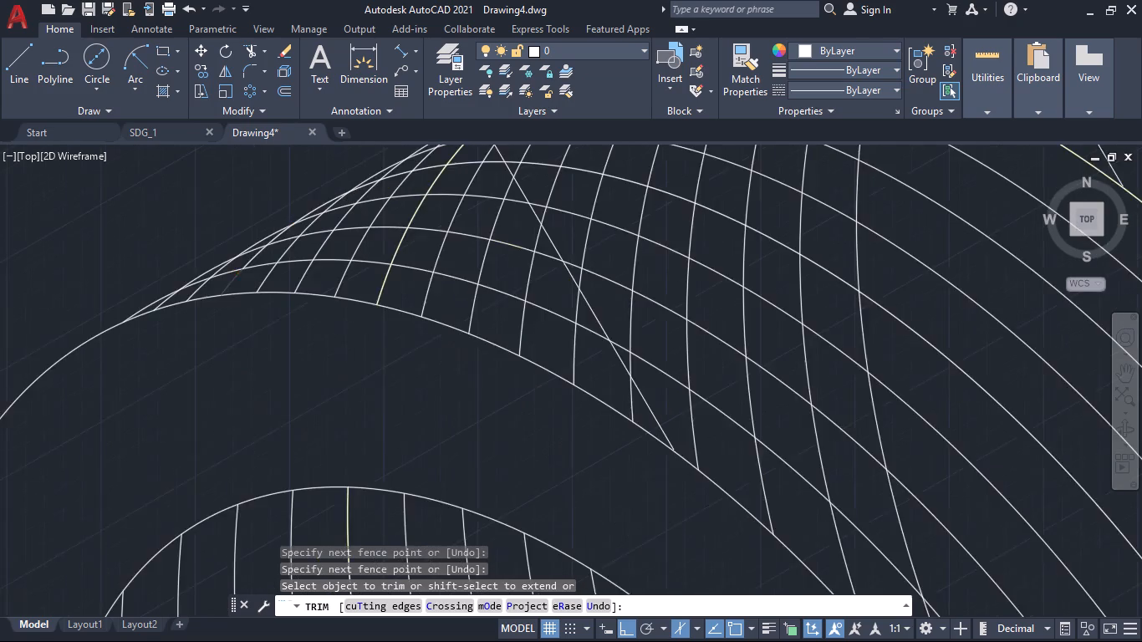
Trim the crossing arc segments in the first thread band, between the frontmost and second outer isocircles along the top.
{"action": "left_click", "coordinate": [110, 321]}
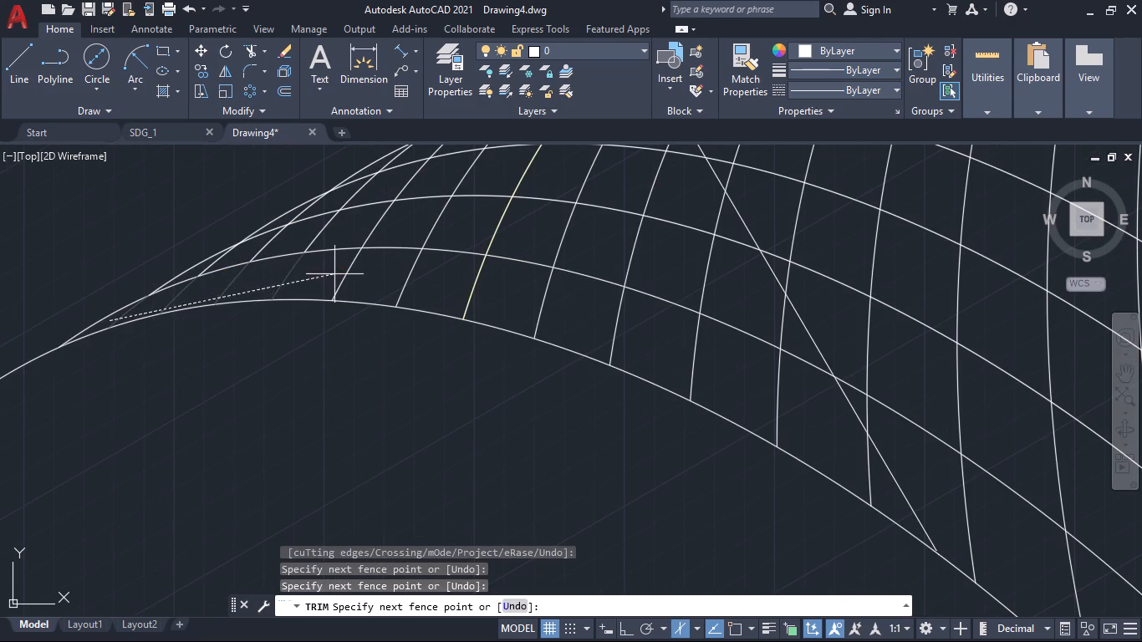
{"action": "left_click", "coordinate": [426, 256]}
{"action": "left_click", "coordinate": [454, 278]}
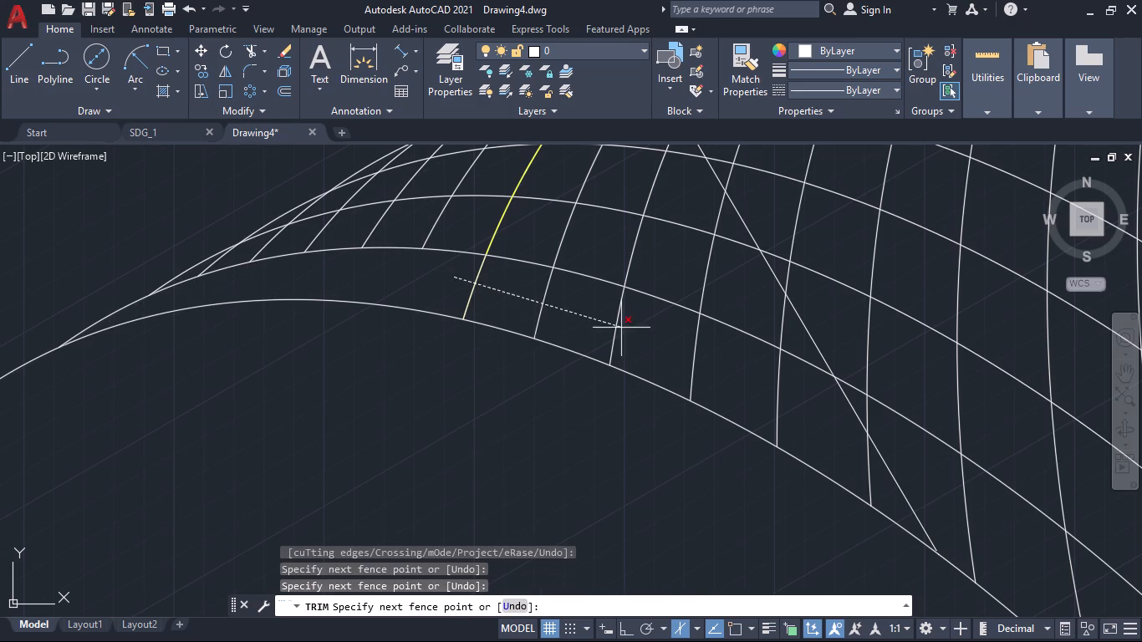
{"action": "left_click", "coordinate": [874, 476]}
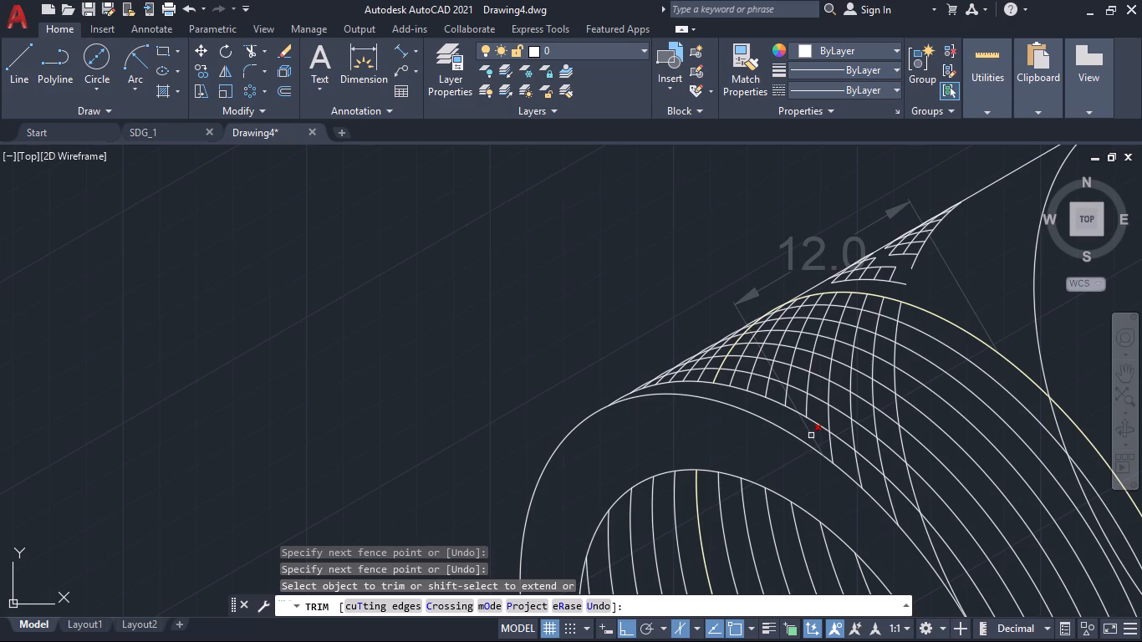
Remove the 12.0 dimension from the cylinder's upper edge.
{"action": "left_click", "coordinate": [811, 436]}
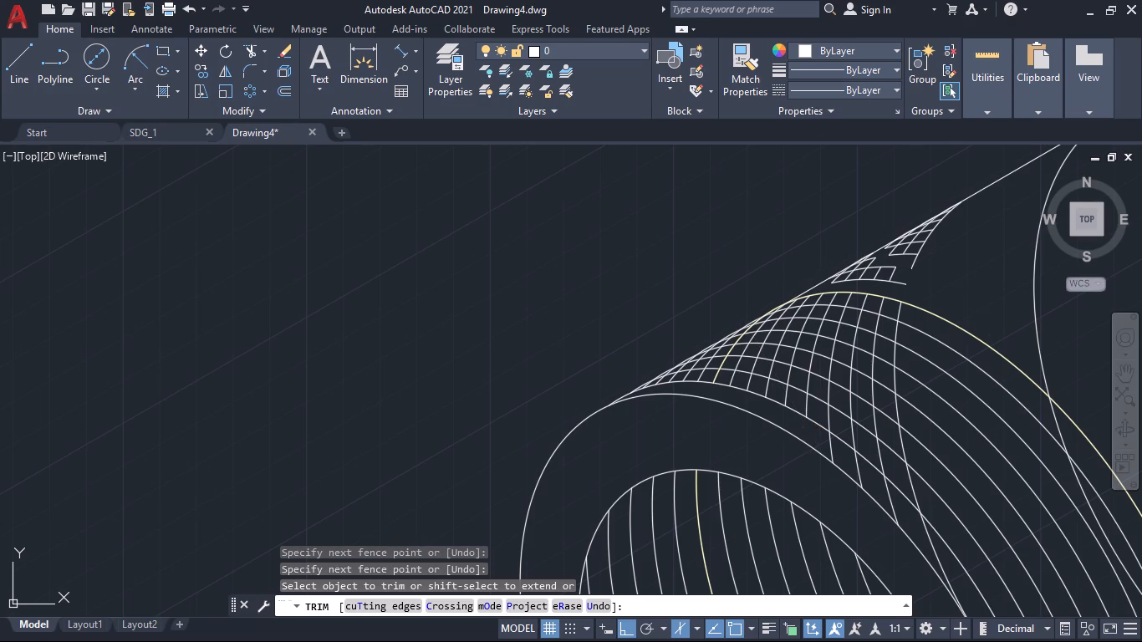
Trim the outer parts of the leftover arc fragments beyond the yellow isocircle, below the cylinder's upper edge line.
{"action": "left_click", "coordinate": [956, 232]}
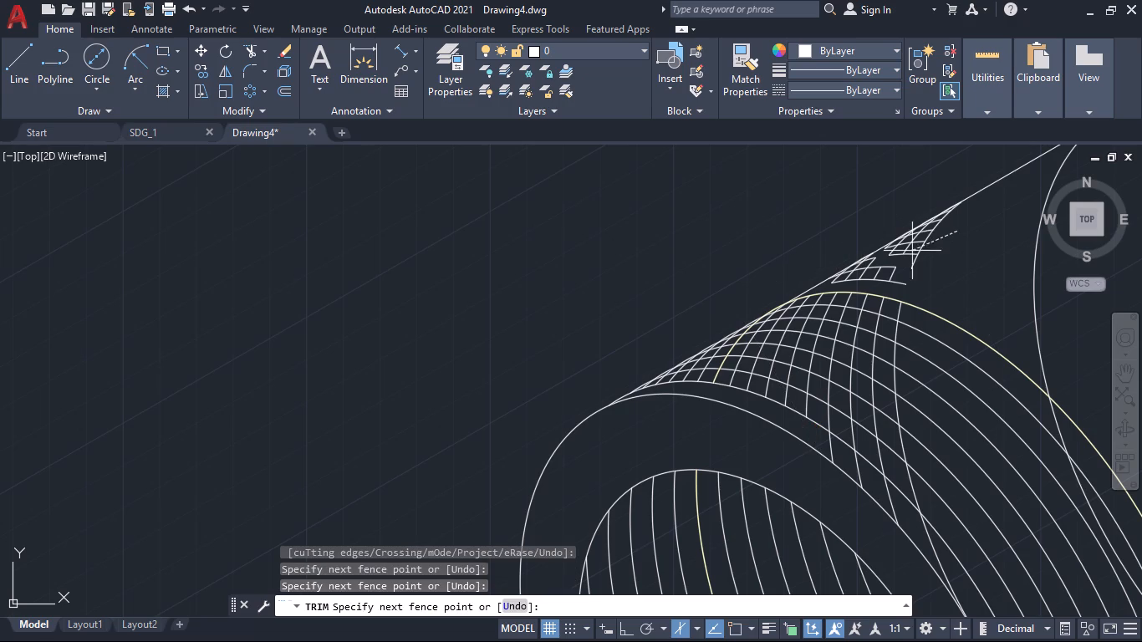
{"action": "left_click", "coordinate": [858, 281]}
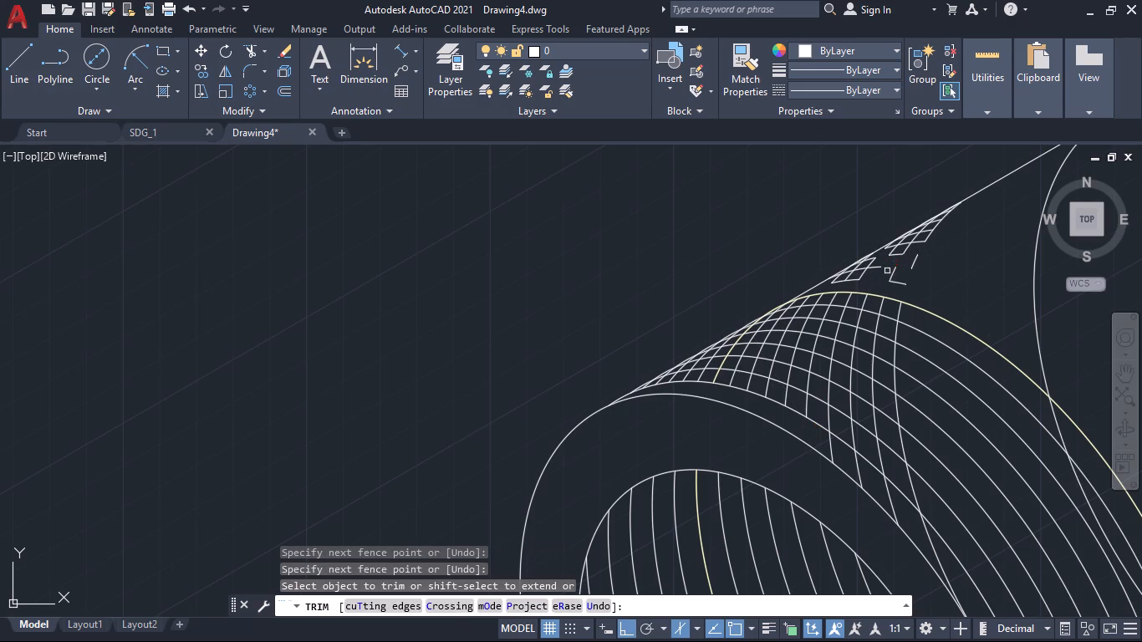
{"action": "left_click", "coordinate": [887, 271]}
{"action": "left_click", "coordinate": [898, 283]}
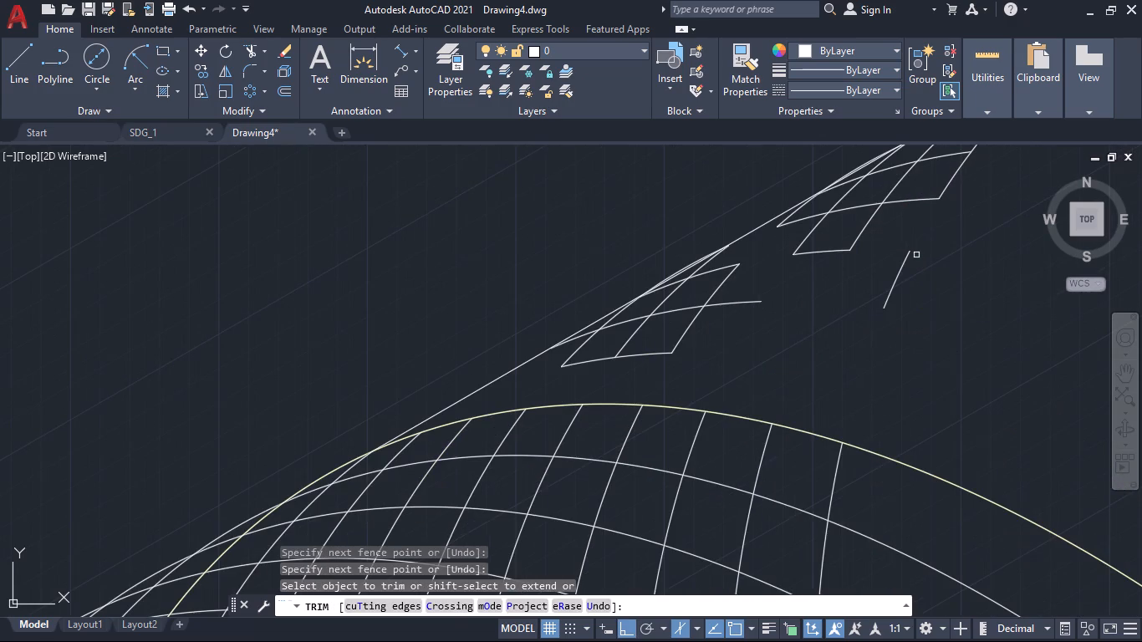
{"action": "left_click", "coordinate": [976, 179]}
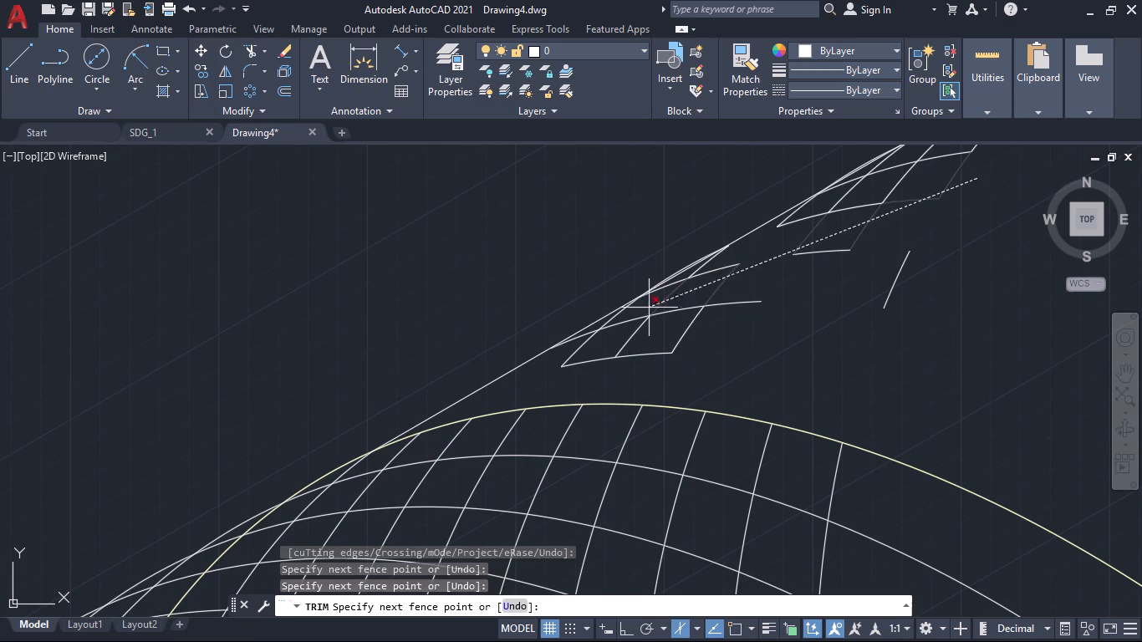
{"action": "left_click", "coordinate": [571, 358]}
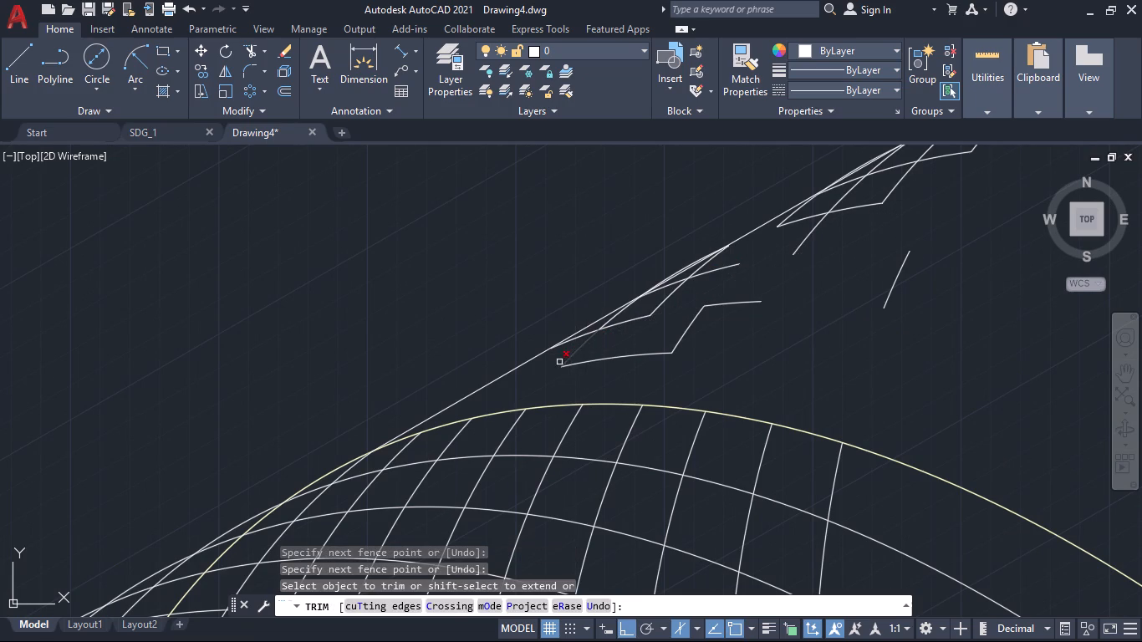
{"action": "left_click", "coordinate": [558, 360]}
{"action": "left_click", "coordinate": [647, 370]}
{"action": "left_click", "coordinate": [667, 344]}
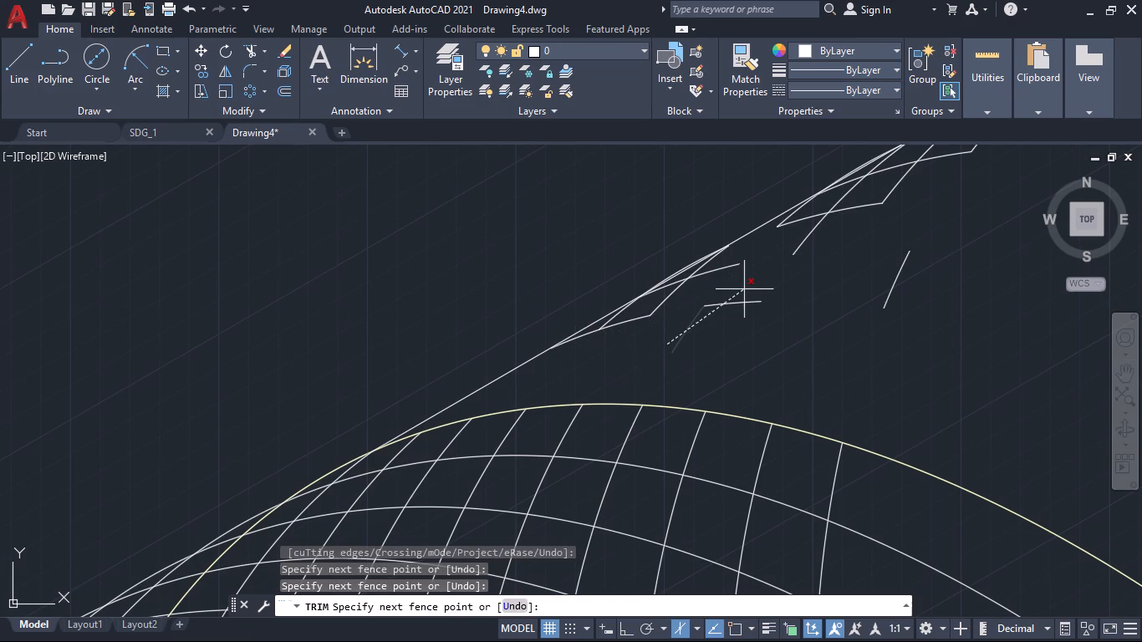
{"action": "left_click", "coordinate": [802, 242]}
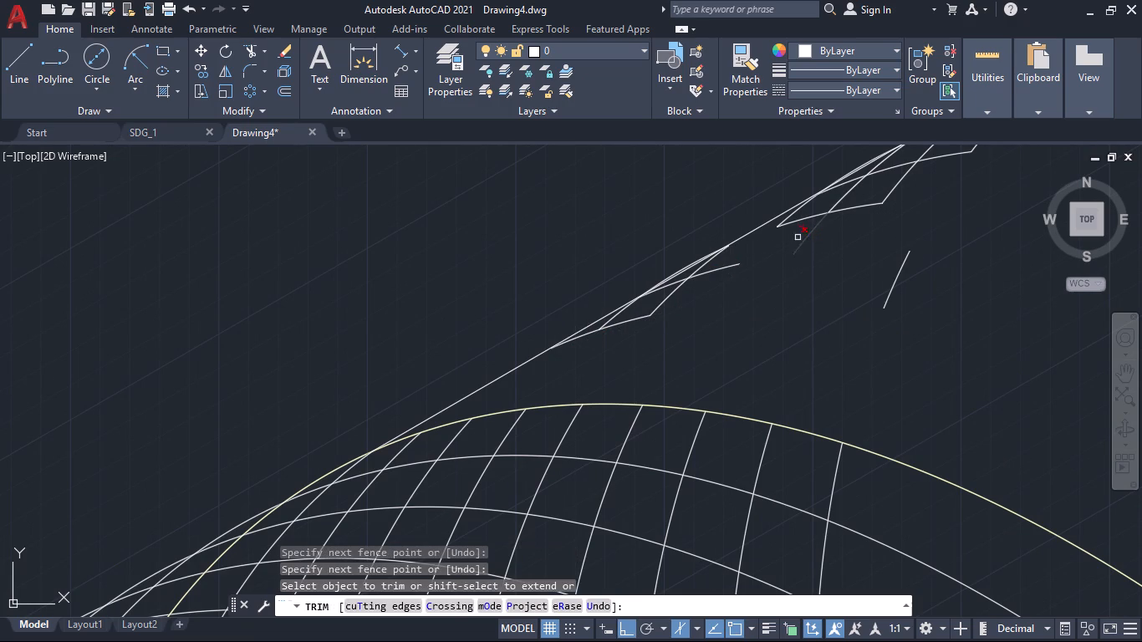
{"action": "left_click", "coordinate": [793, 235]}
{"action": "left_click", "coordinate": [895, 293]}
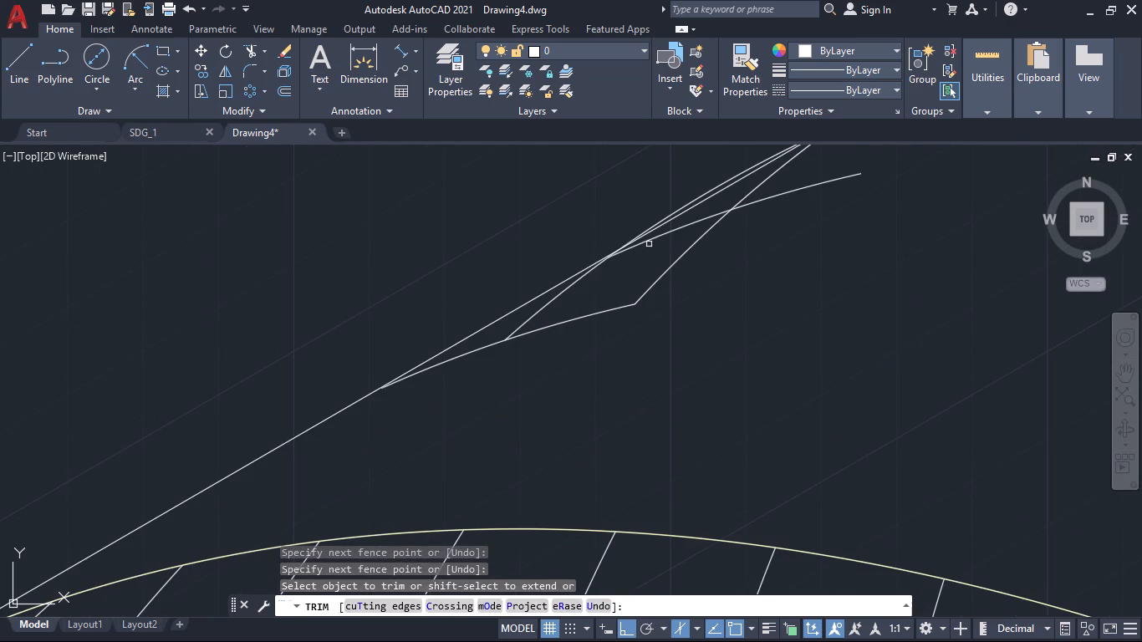
Trim away the small arc fragments touching the upper edge line nearest the yellow isocircle, keeping the line itself.
{"action": "left_click", "coordinate": [676, 209]}
{"action": "left_click", "coordinate": [463, 355]}
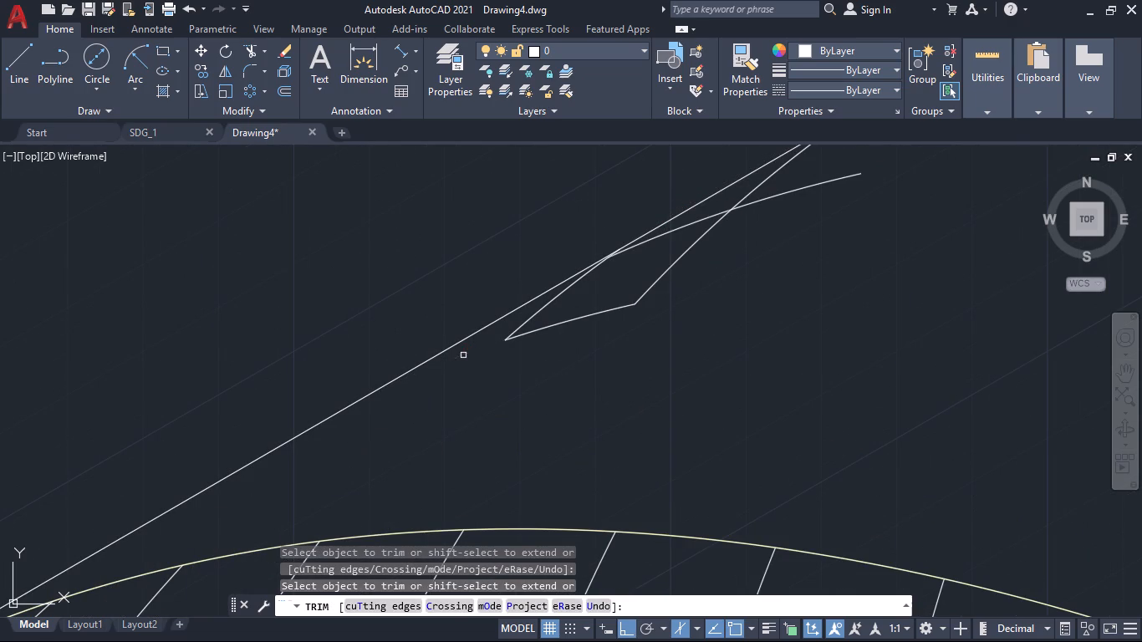
{"action": "left_click", "coordinate": [512, 339]}
{"action": "left_click", "coordinate": [517, 324]}
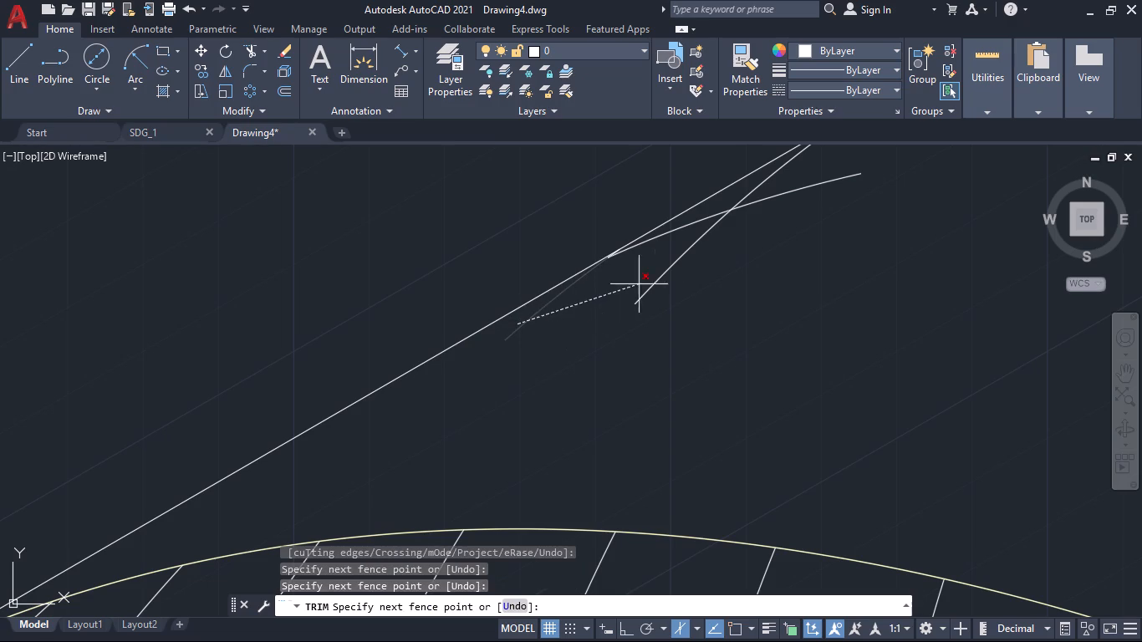
{"action": "left_click", "coordinate": [694, 264]}
{"action": "left_click", "coordinate": [708, 215]}
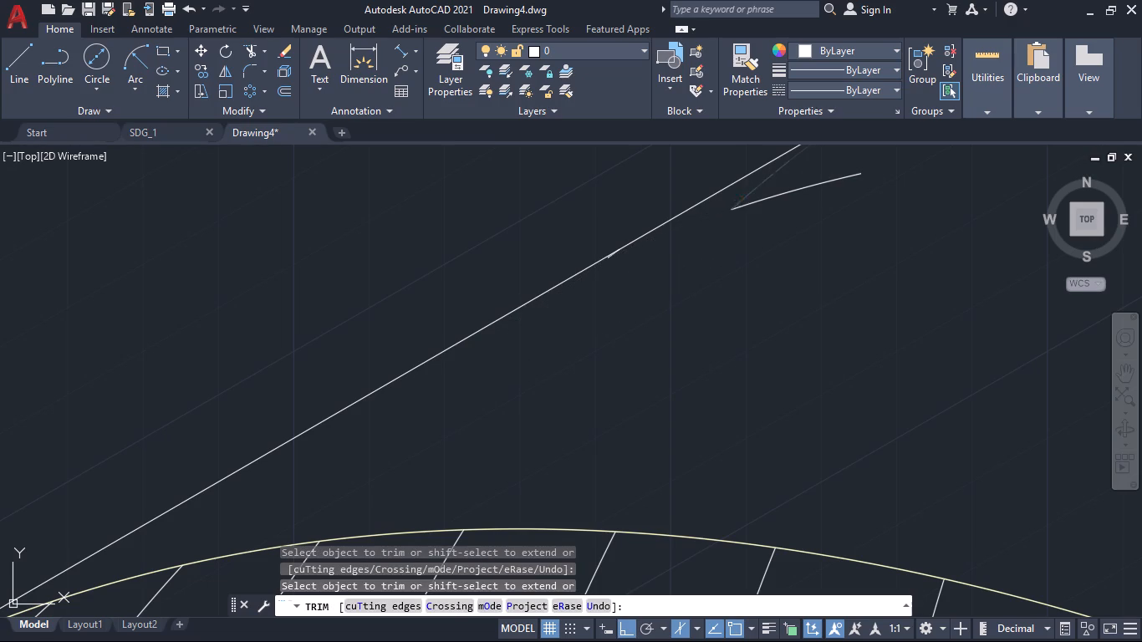
{"action": "left_click", "coordinate": [737, 204]}
{"action": "left_click", "coordinate": [747, 204]}
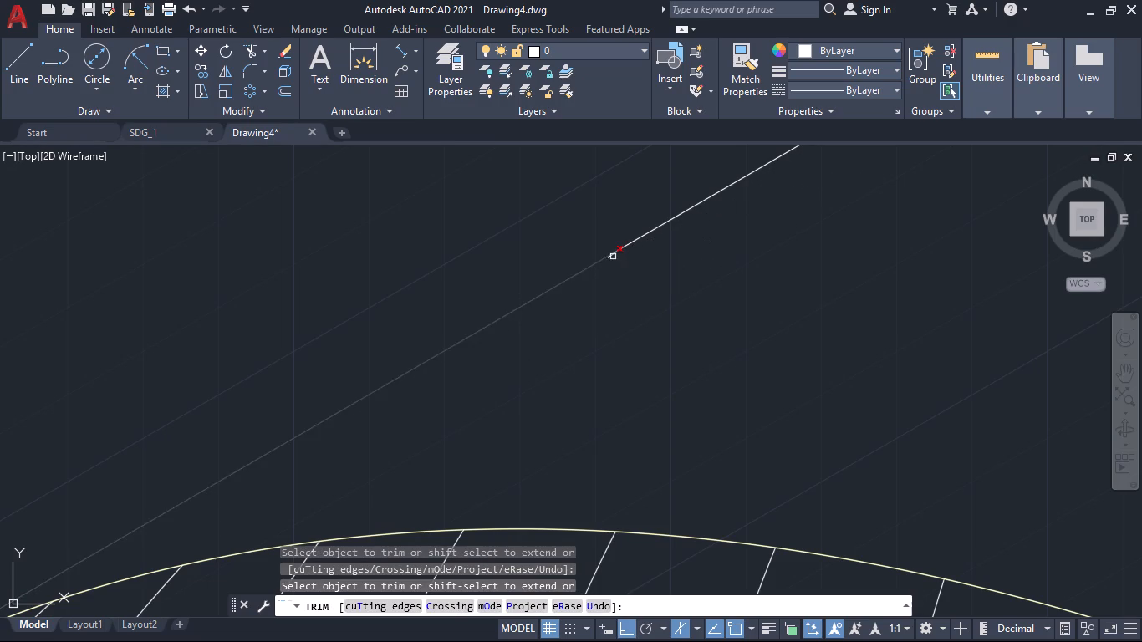
{"action": "left_click", "coordinate": [613, 257]}
{"action": "key", "text": "ctrl+z"}
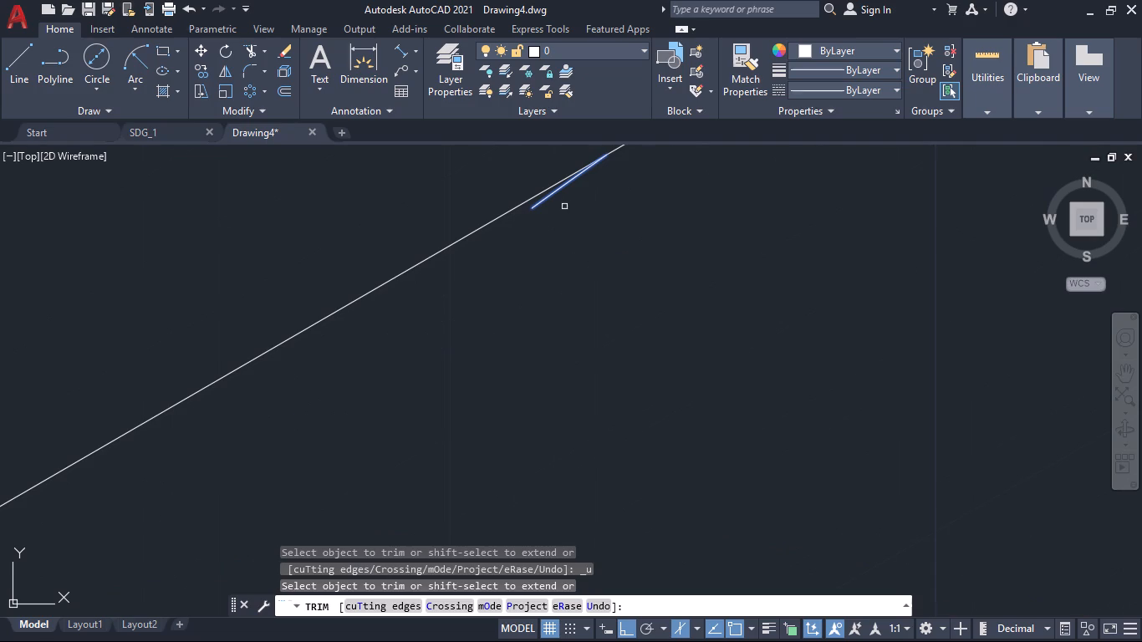
{"action": "left_click", "coordinate": [551, 196]}
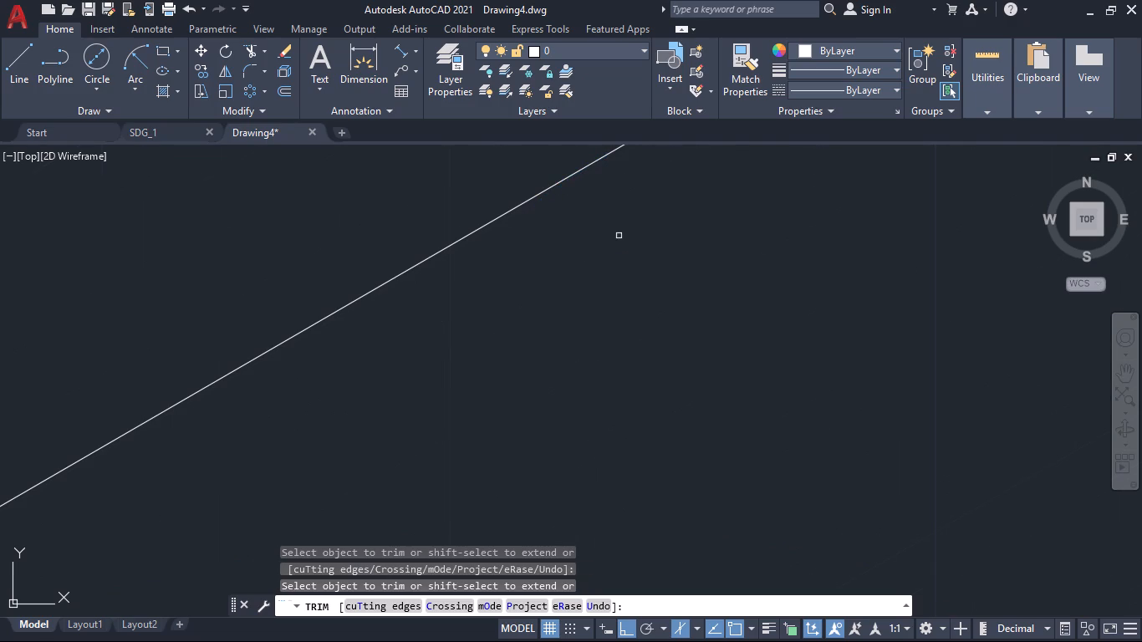
Trim the arc fragments along the cylinder's upper edge line in the cluster just beyond the yellow isocircle.
{"action": "left_click", "coordinate": [642, 265]}
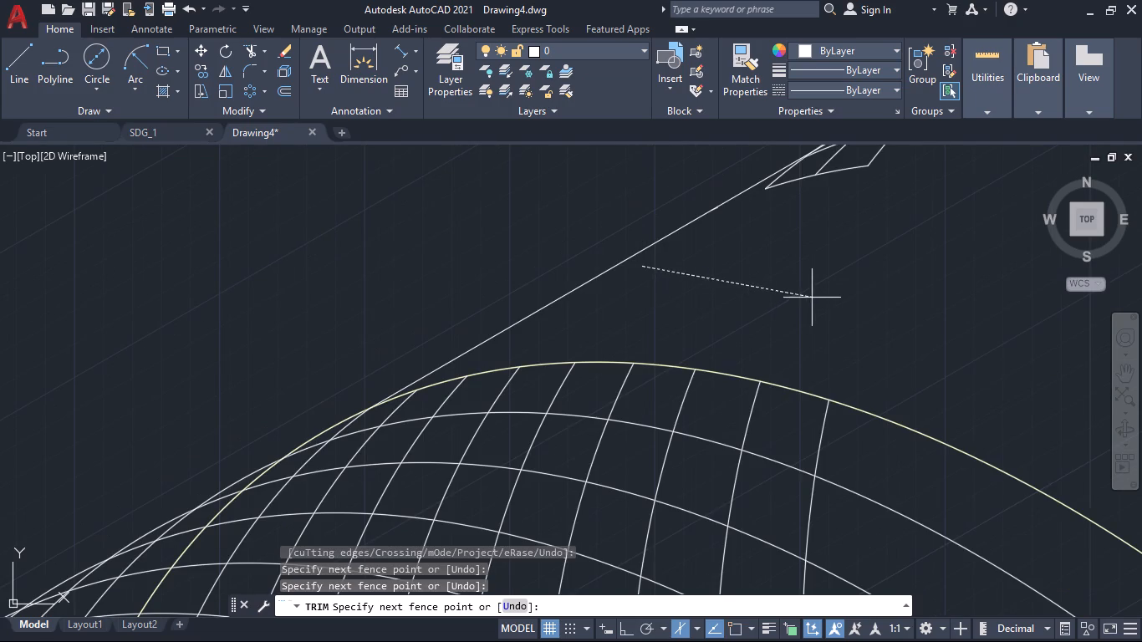
{"action": "left_click", "coordinate": [813, 297]}
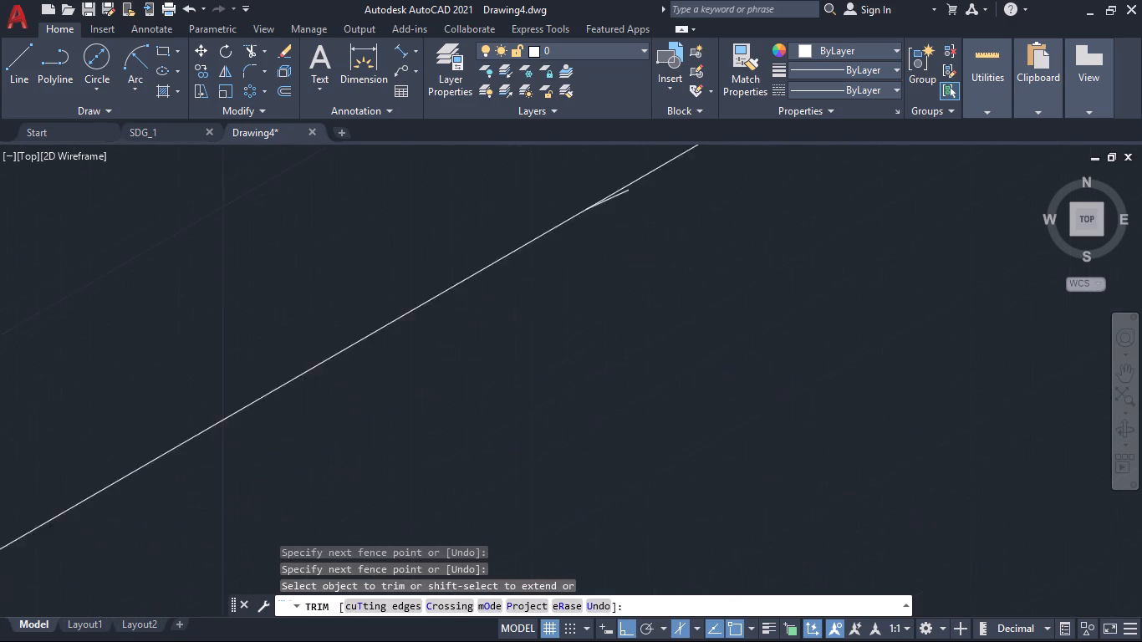
{"action": "left_click", "coordinate": [558, 181]}
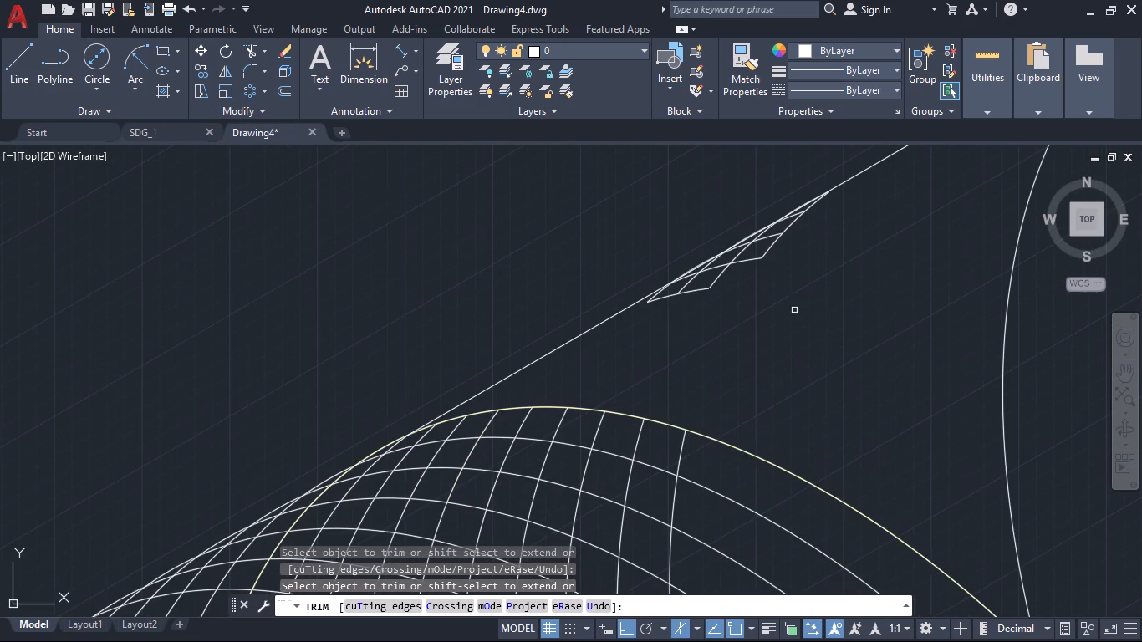
Trim the mesh of arc fragments hanging below the upper edge line, midway between the yellow and rear isocircles.
{"action": "left_click", "coordinate": [838, 199]}
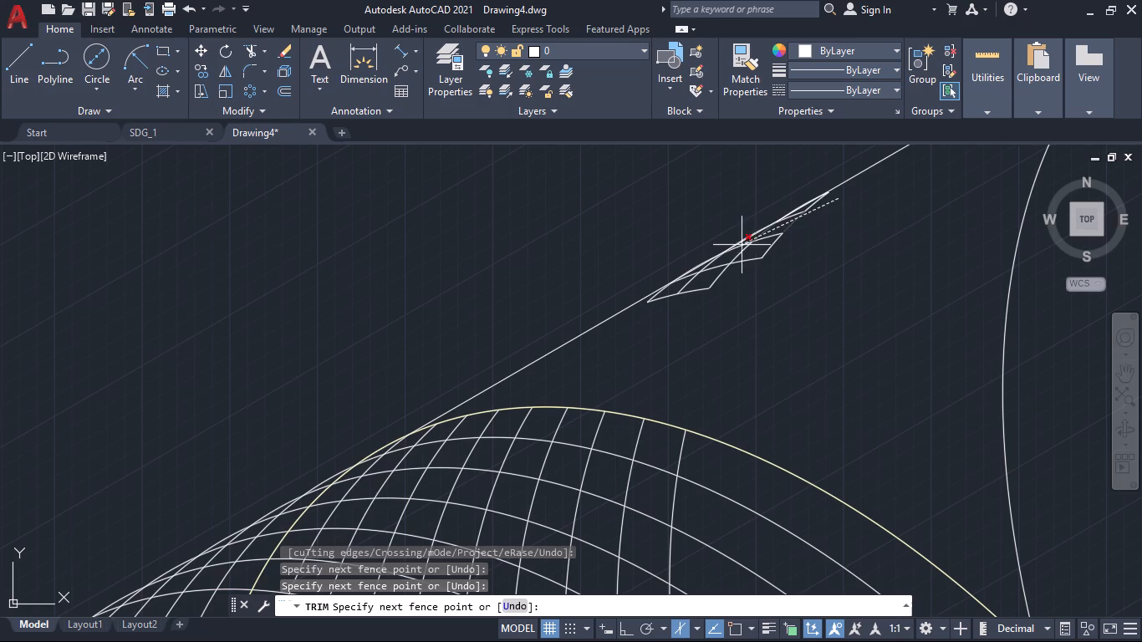
{"action": "left_click", "coordinate": [656, 303]}
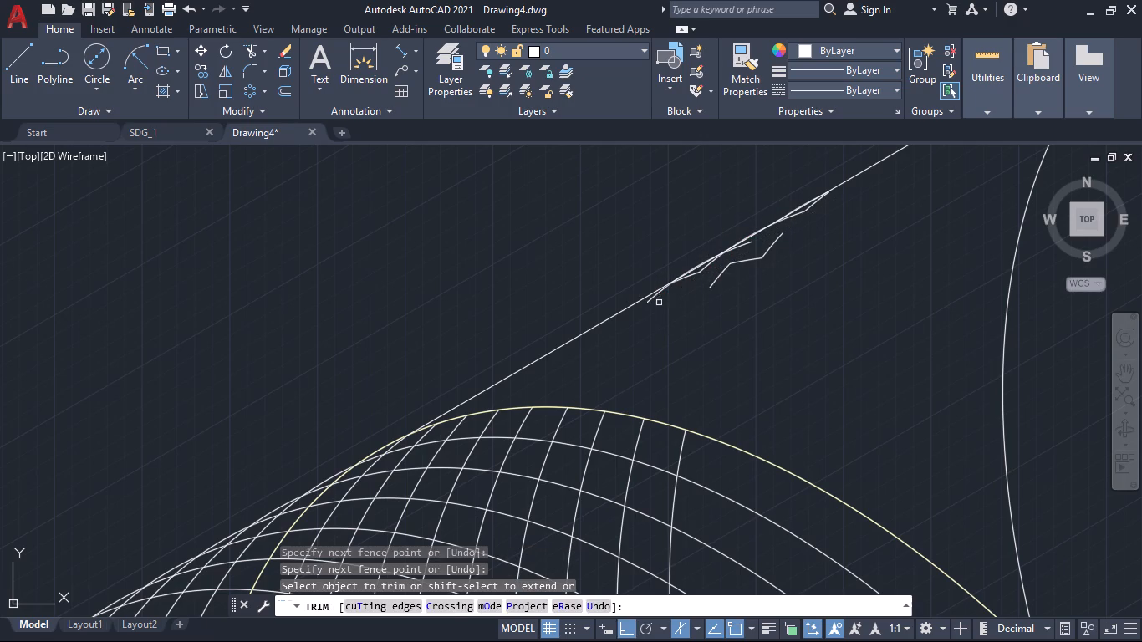
{"action": "left_click_drag", "start_coordinate": [685, 295], "coordinate": [778, 245]}
{"action": "left_click", "coordinate": [778, 245]}
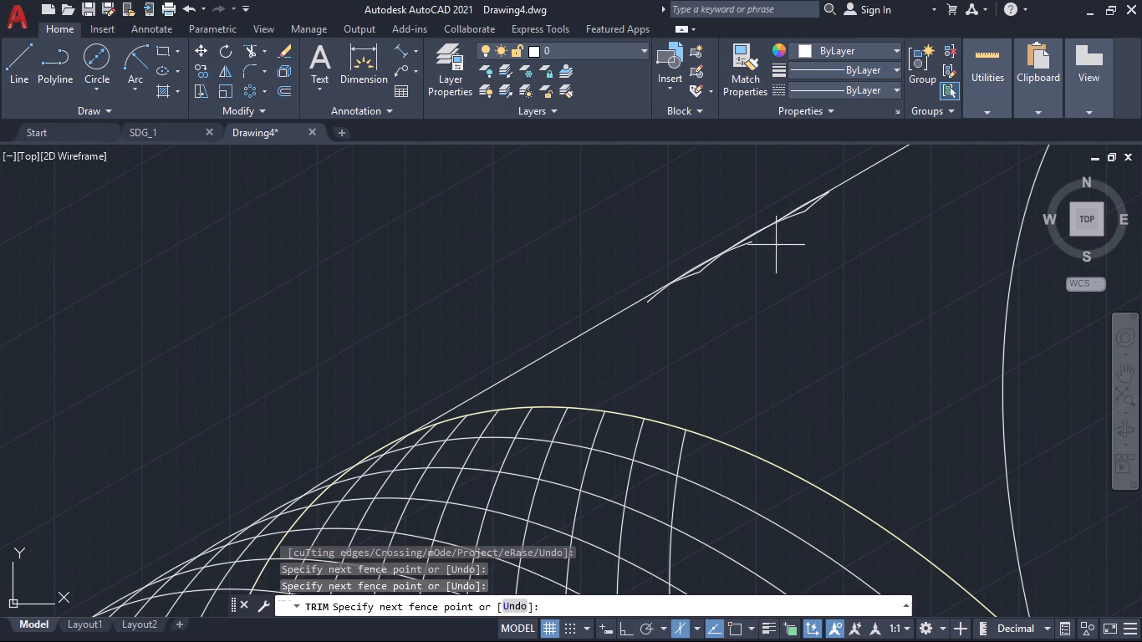
{"action": "left_click", "coordinate": [752, 271]}
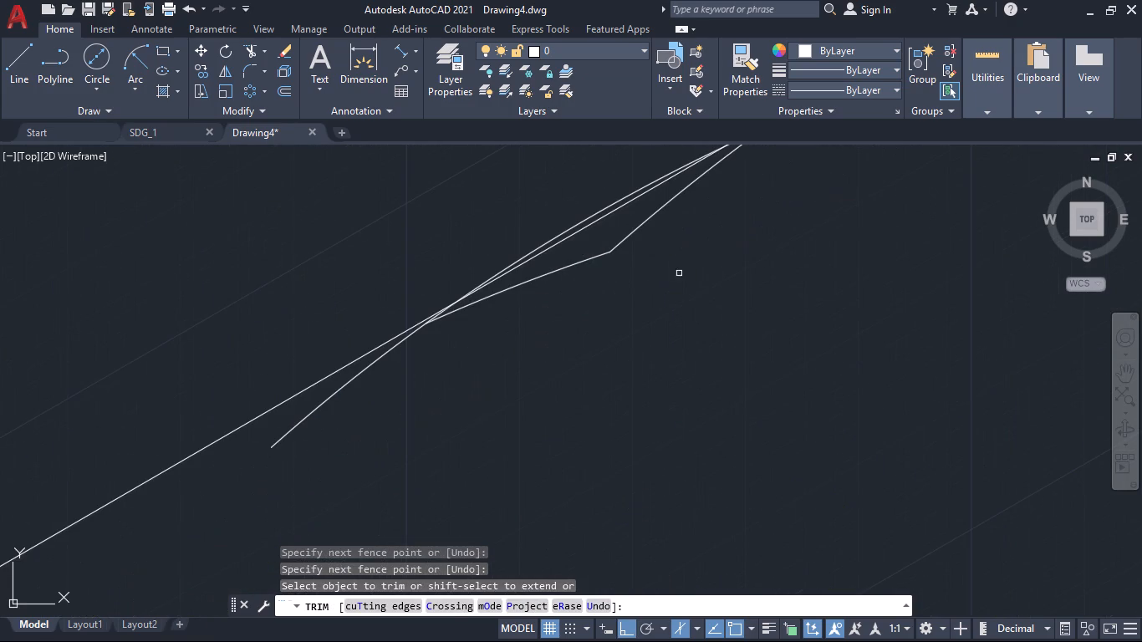
Trim the leftover arc pieces on both sides of the upper edge line at the end of the cluster nearest the yellow isocircle.
{"action": "left_click", "coordinate": [654, 242]}
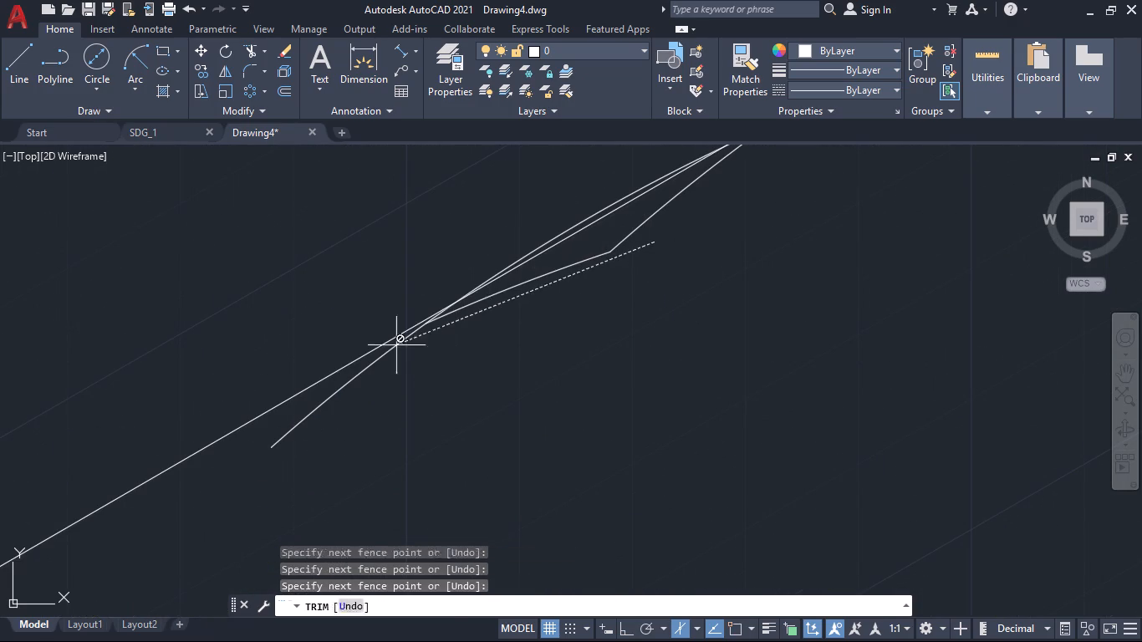
{"action": "left_click", "coordinate": [346, 379]}
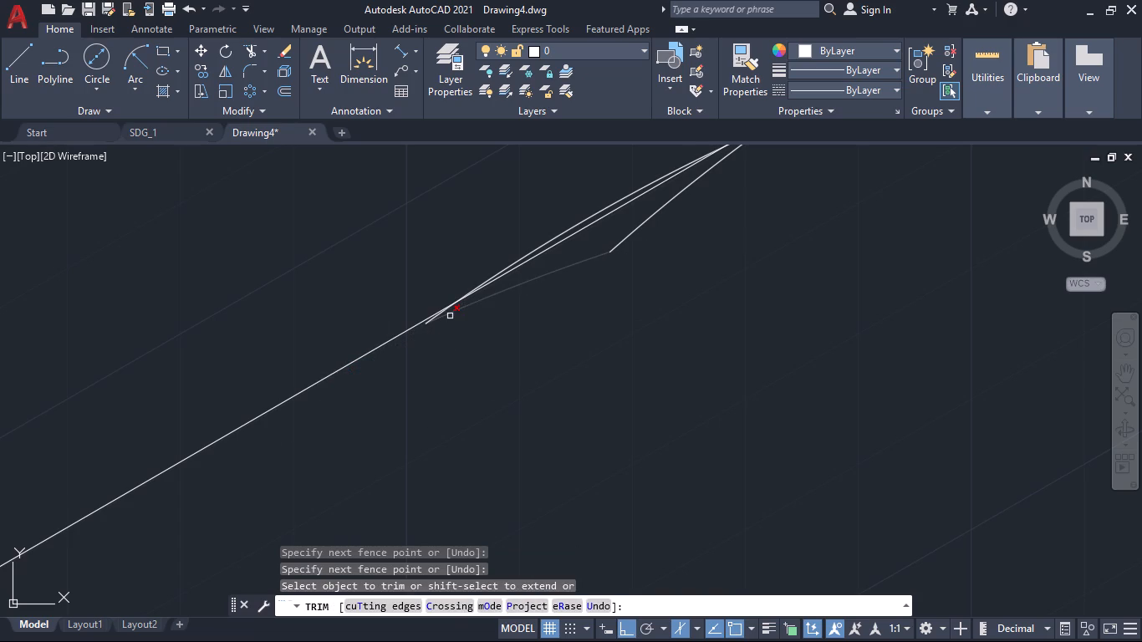
{"action": "left_click", "coordinate": [398, 326]}
{"action": "left_click", "coordinate": [410, 326]}
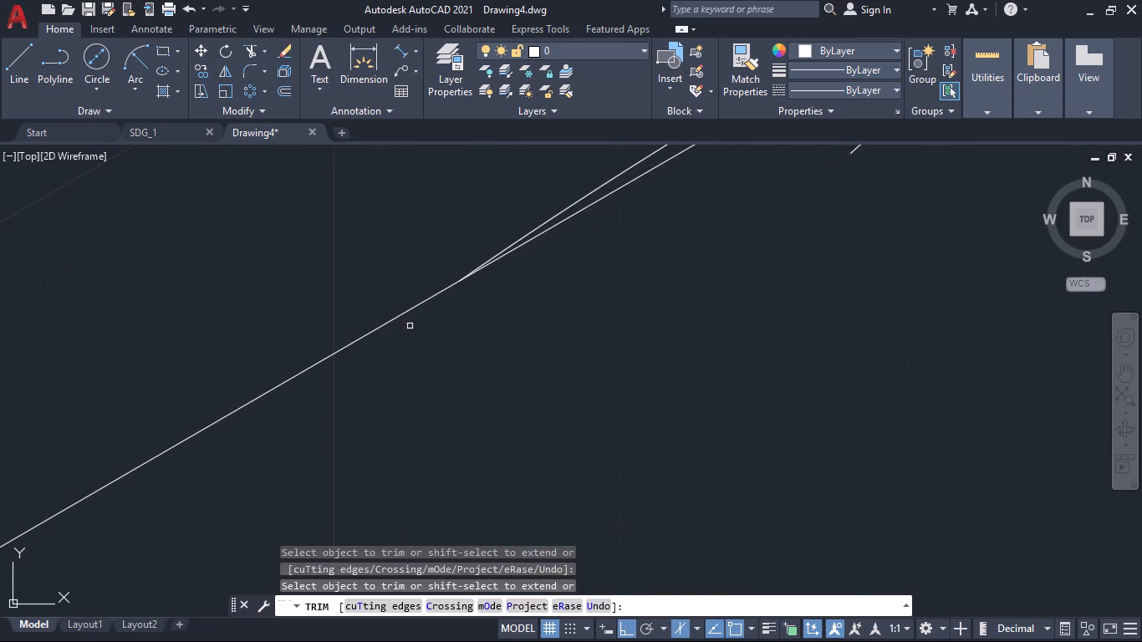
{"action": "left_click", "coordinate": [561, 210]}
{"action": "left_click", "coordinate": [753, 216]}
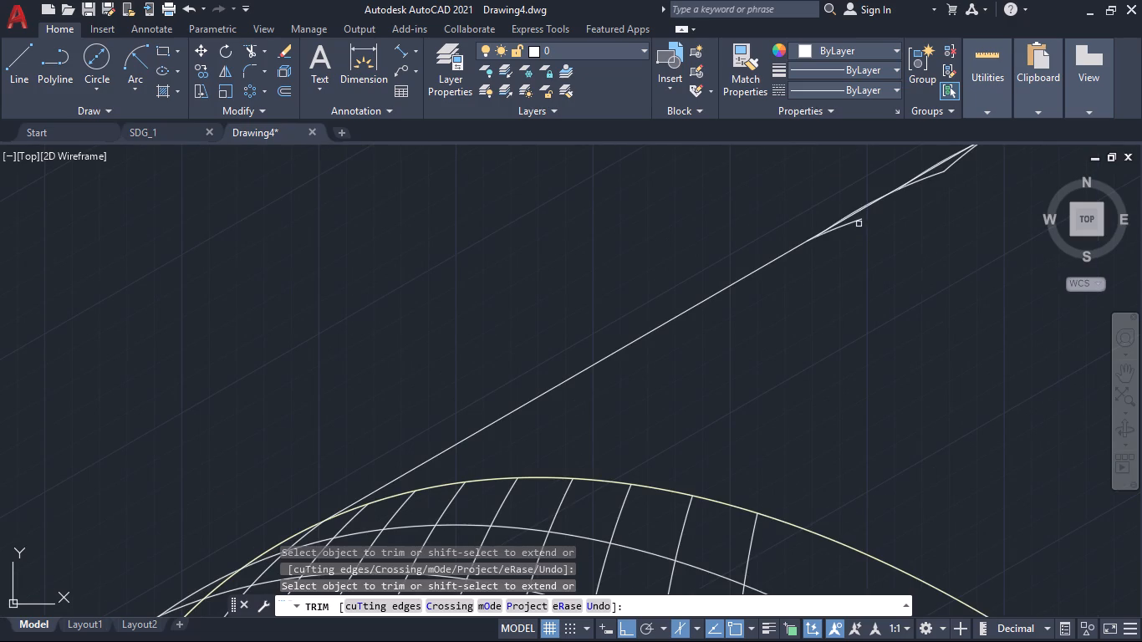
Trim the following group of small arc pieces touching the middle of the upper edge line, keeping the line itself.
{"action": "left_click", "coordinate": [859, 224]}
{"action": "left_click", "coordinate": [856, 219]}
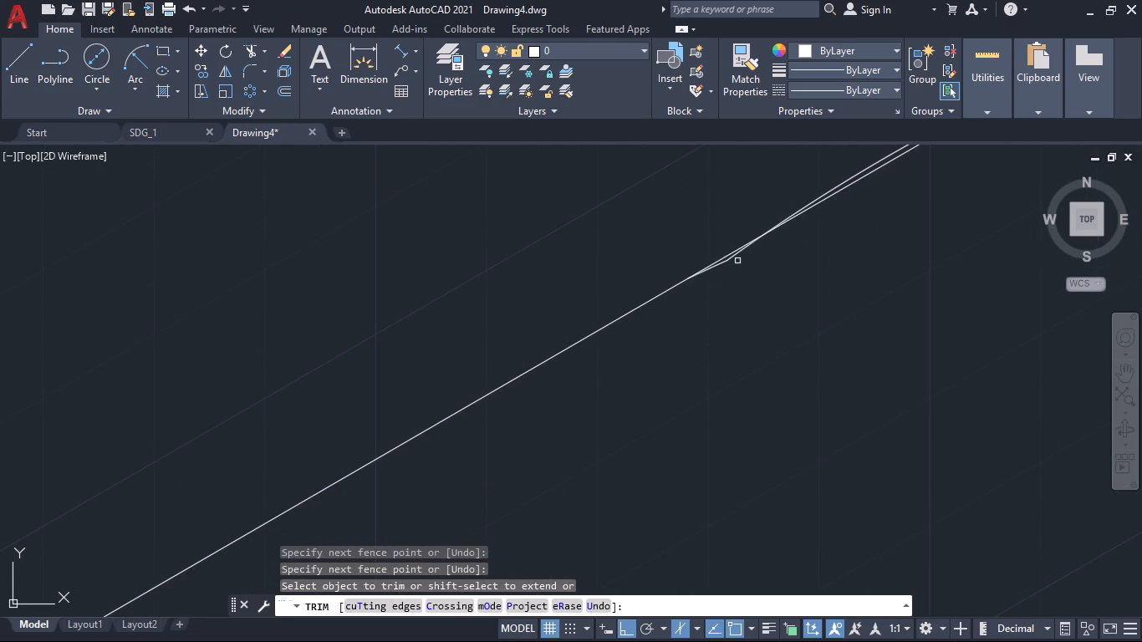
{"action": "left_click", "coordinate": [731, 261]}
{"action": "left_click", "coordinate": [726, 262]}
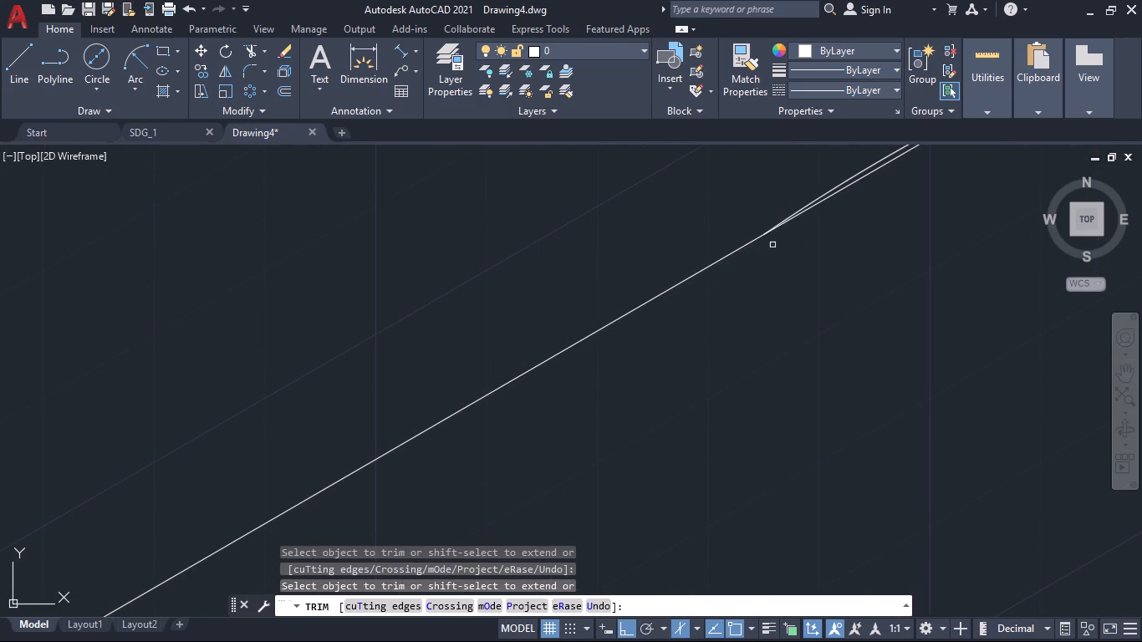
{"action": "left_click", "coordinate": [813, 200]}
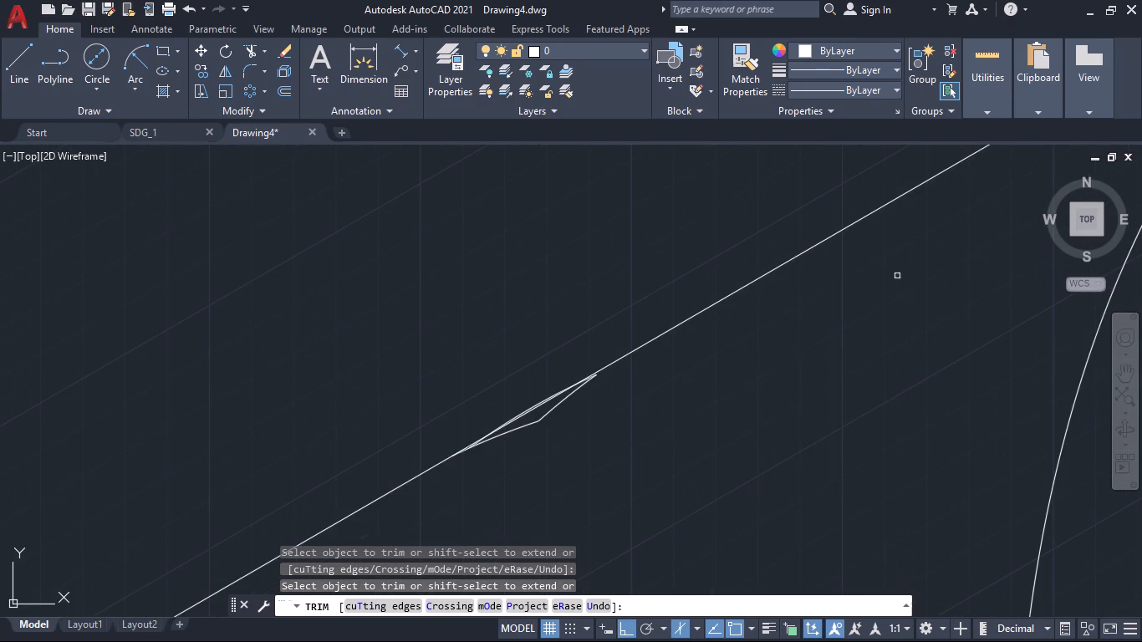
Trim the last arc fragments on the upper edge line toward the rear isocircle, leaving only the straight line.
{"action": "left_click_drag", "start_coordinate": [533, 423], "coordinate": [540, 420]}
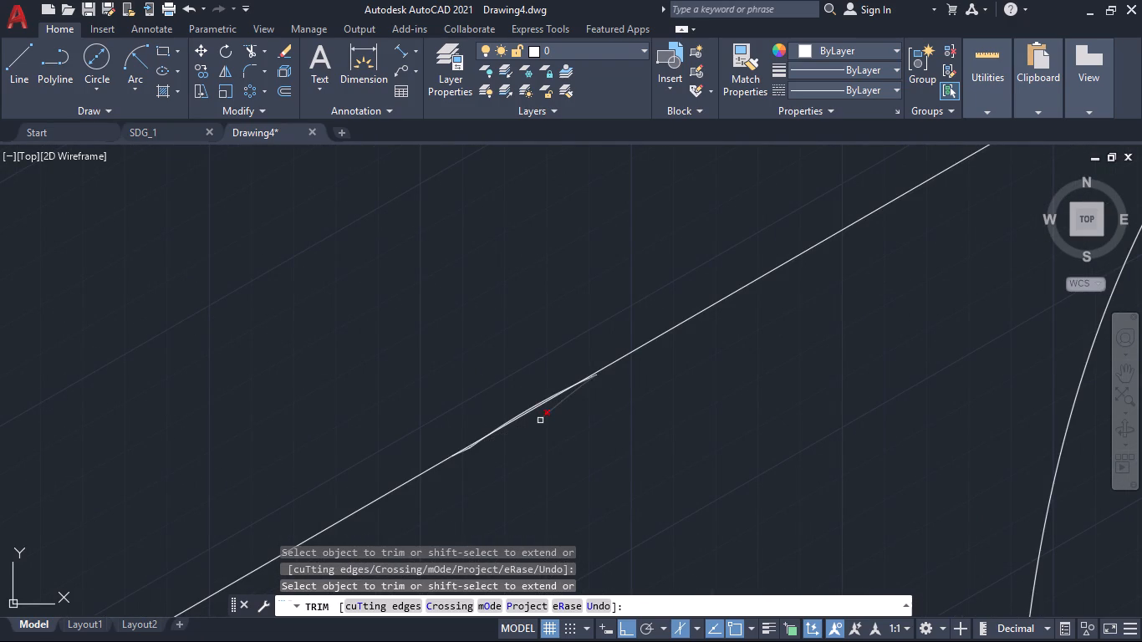
{"action": "left_click", "coordinate": [540, 420]}
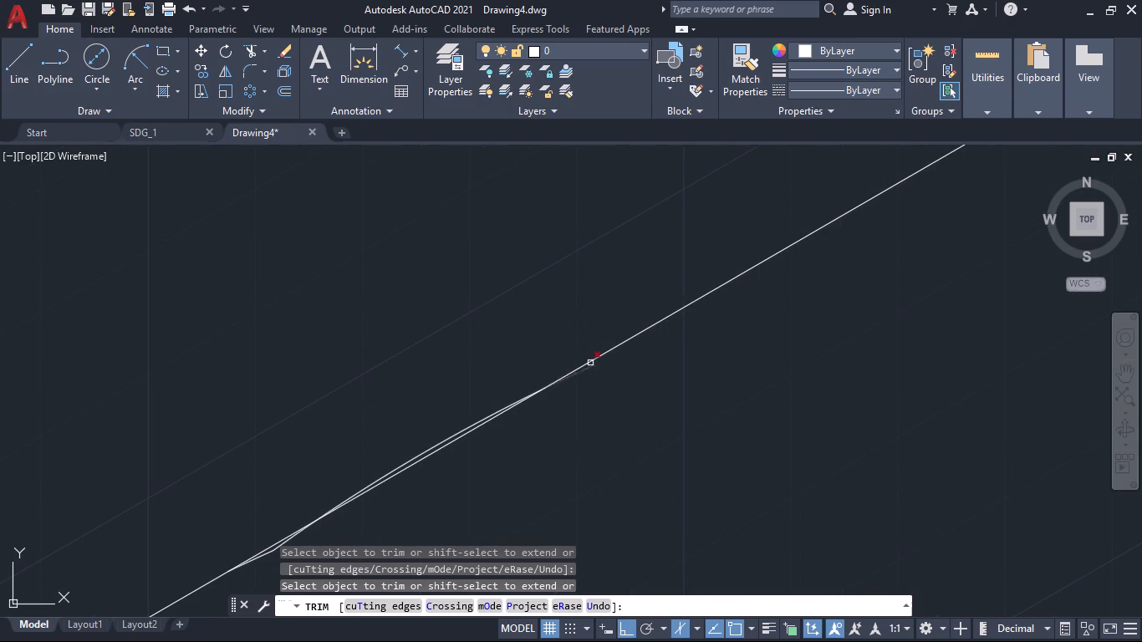
{"action": "left_click", "coordinate": [590, 369]}
{"action": "left_click", "coordinate": [271, 554]}
{"action": "left_click", "coordinate": [277, 550]}
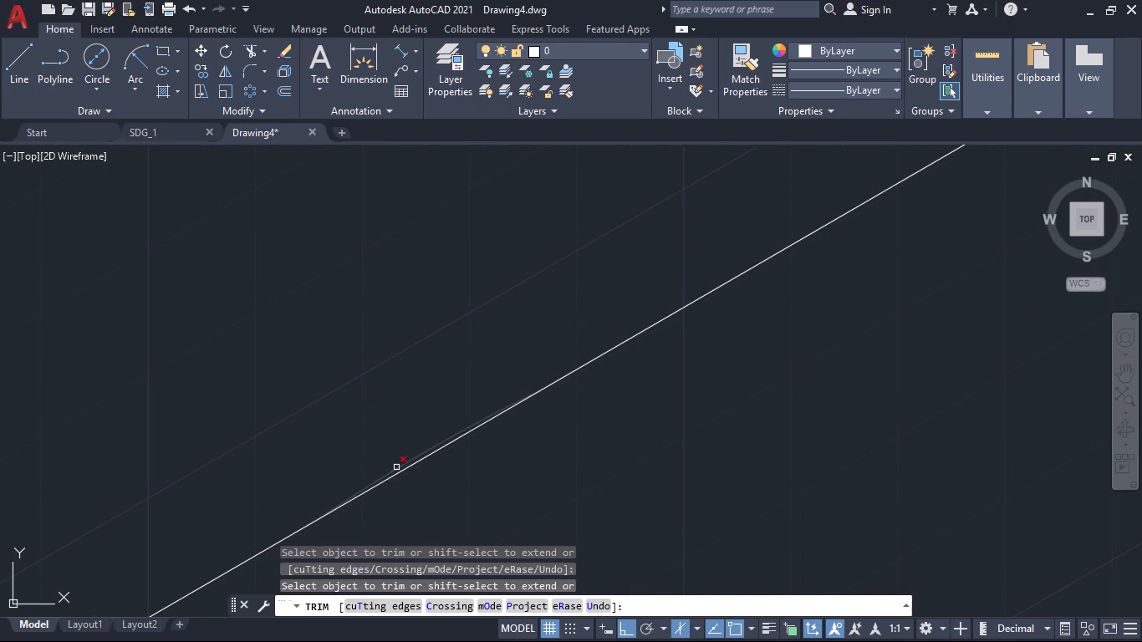
{"action": "left_click", "coordinate": [399, 465]}
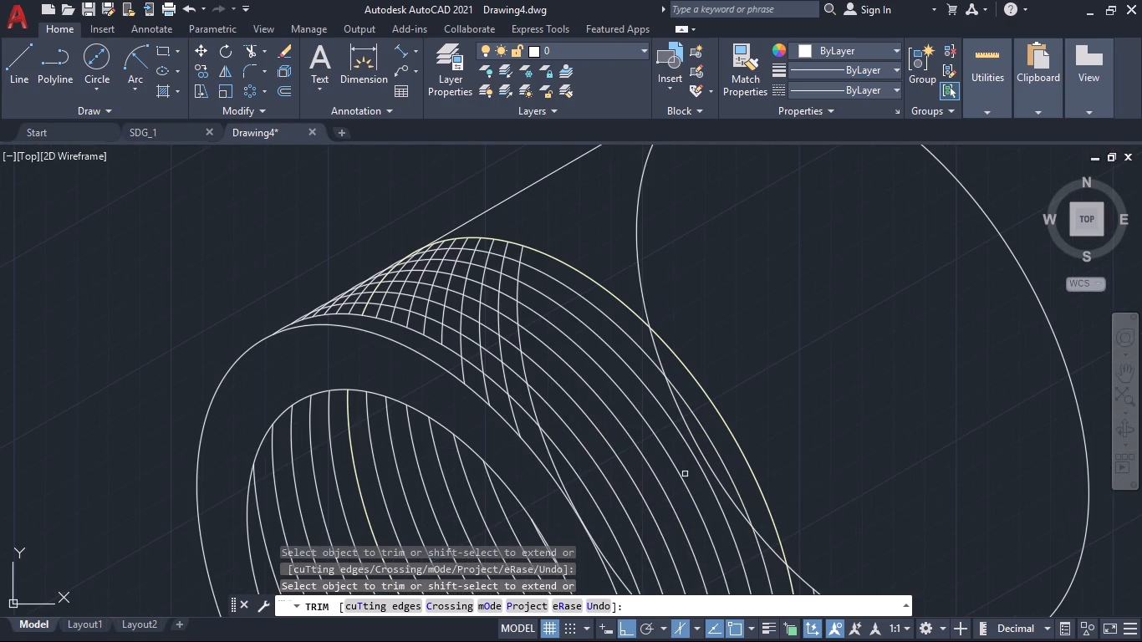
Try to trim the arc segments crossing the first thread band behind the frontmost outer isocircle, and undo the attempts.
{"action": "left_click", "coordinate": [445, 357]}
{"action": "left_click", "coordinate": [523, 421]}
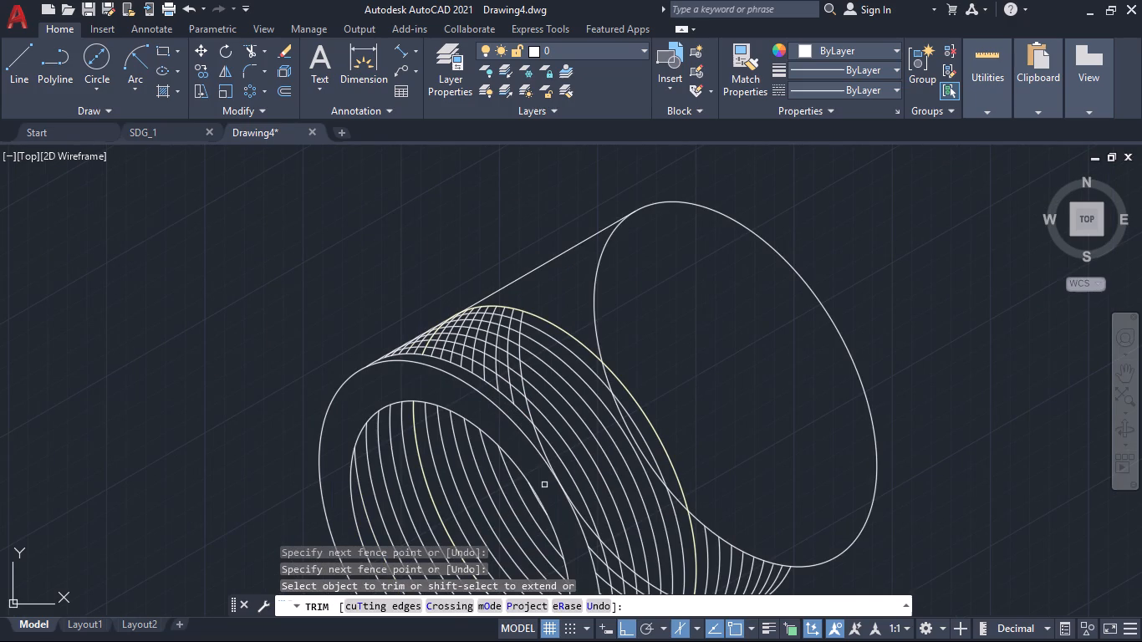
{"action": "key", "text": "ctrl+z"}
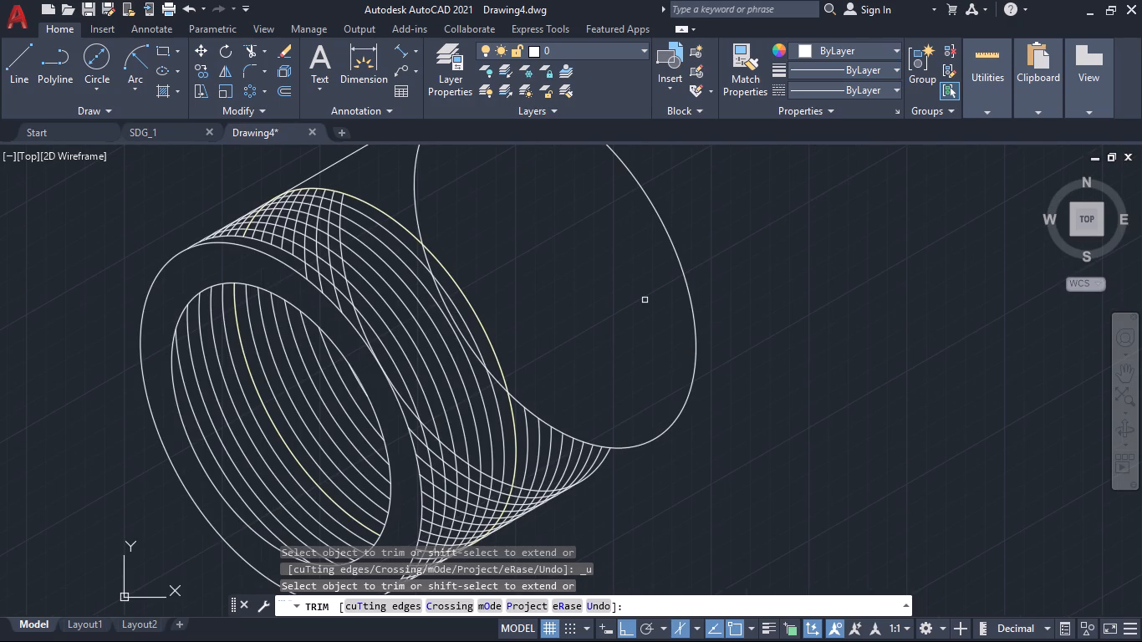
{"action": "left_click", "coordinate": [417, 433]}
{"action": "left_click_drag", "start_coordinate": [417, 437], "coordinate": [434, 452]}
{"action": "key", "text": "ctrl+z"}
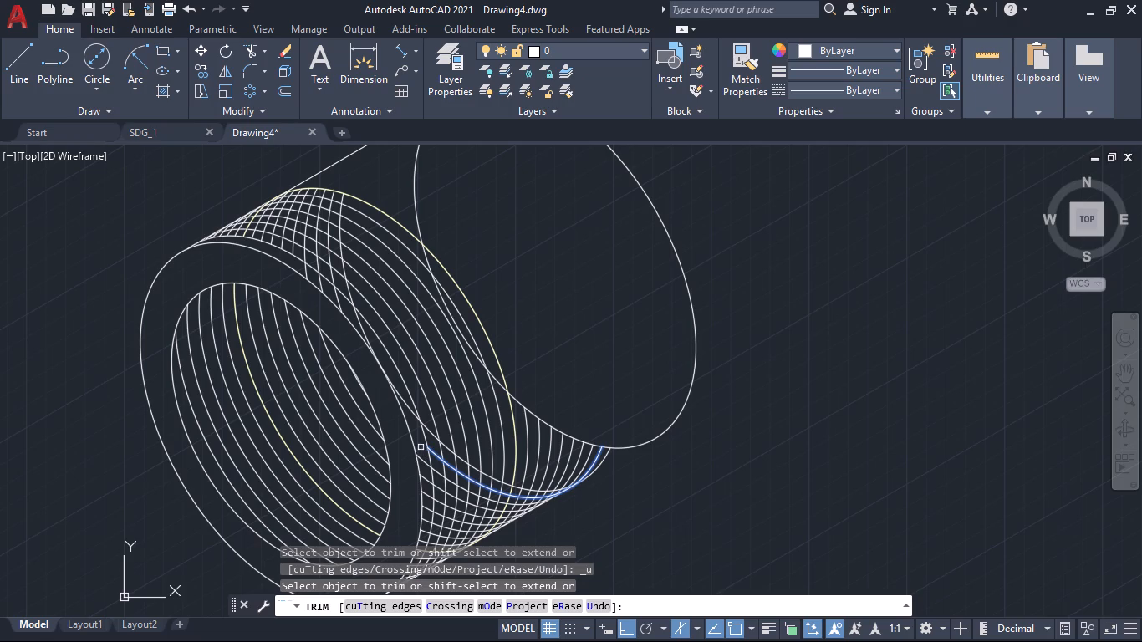
Trim the remaining crossing arc segments between the frontmost and second outer isocircles, on the lower side and near the top.
{"action": "left_click", "coordinate": [421, 447]}
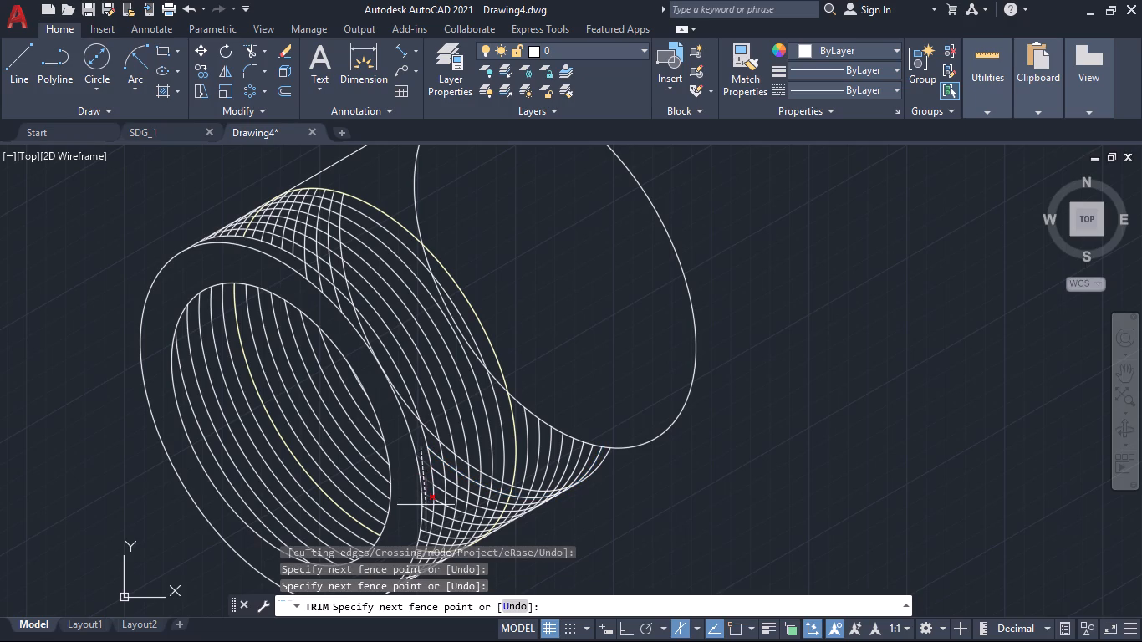
{"action": "left_click", "coordinate": [428, 516]}
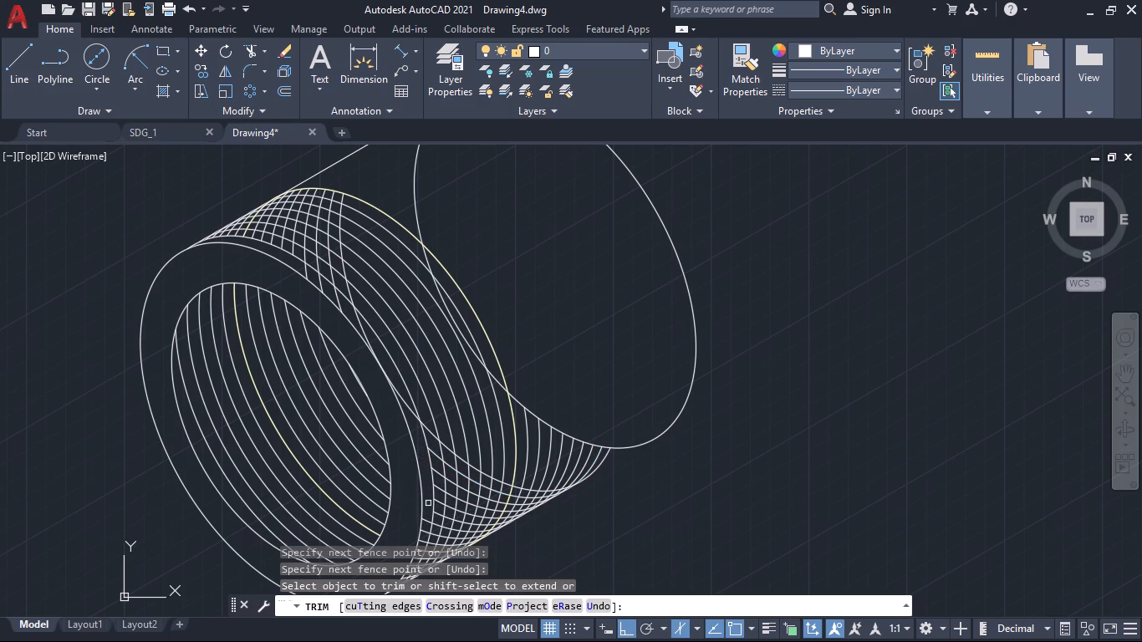
{"action": "left_click", "coordinate": [408, 409]}
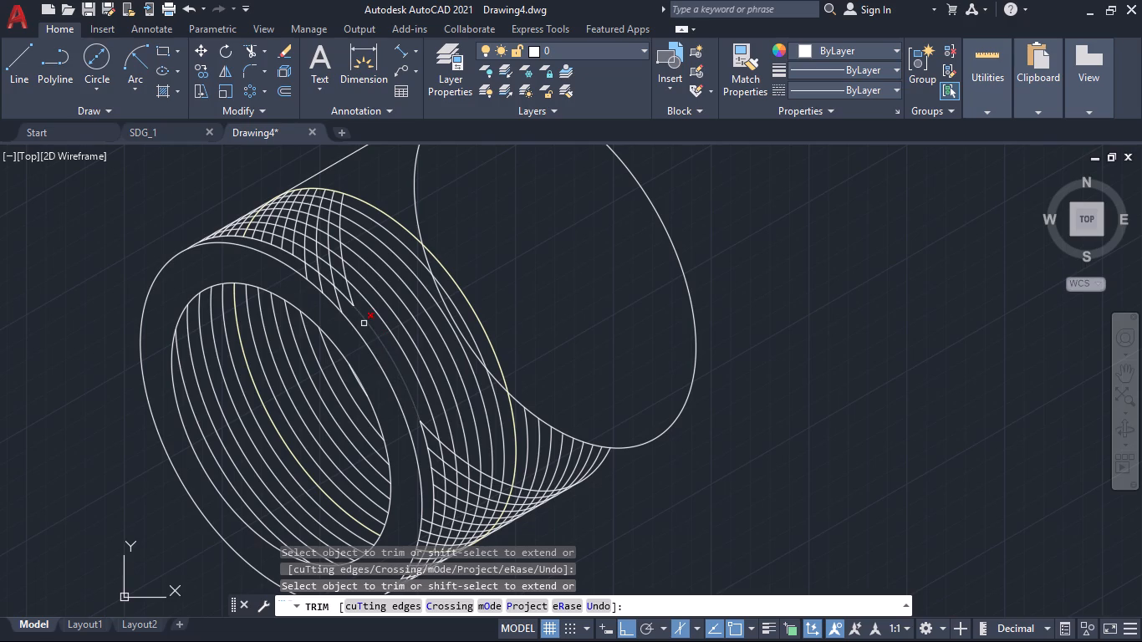
{"action": "left_click", "coordinate": [341, 304]}
{"action": "left_click_drag", "start_coordinate": [319, 280], "coordinate": [307, 274]}
{"action": "left_click", "coordinate": [307, 274]}
Trim the crossing arc segments in the second thread band, between the second and third outer isocircles, along its lower side and top.
{"action": "left_click", "coordinate": [426, 415]}
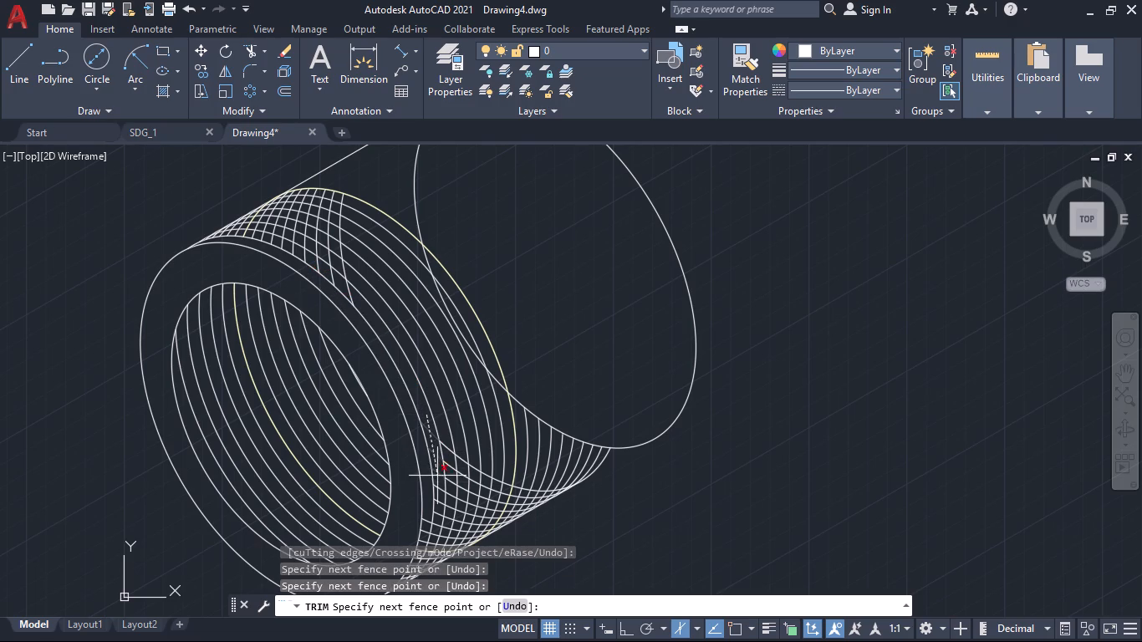
{"action": "left_click", "coordinate": [441, 513]}
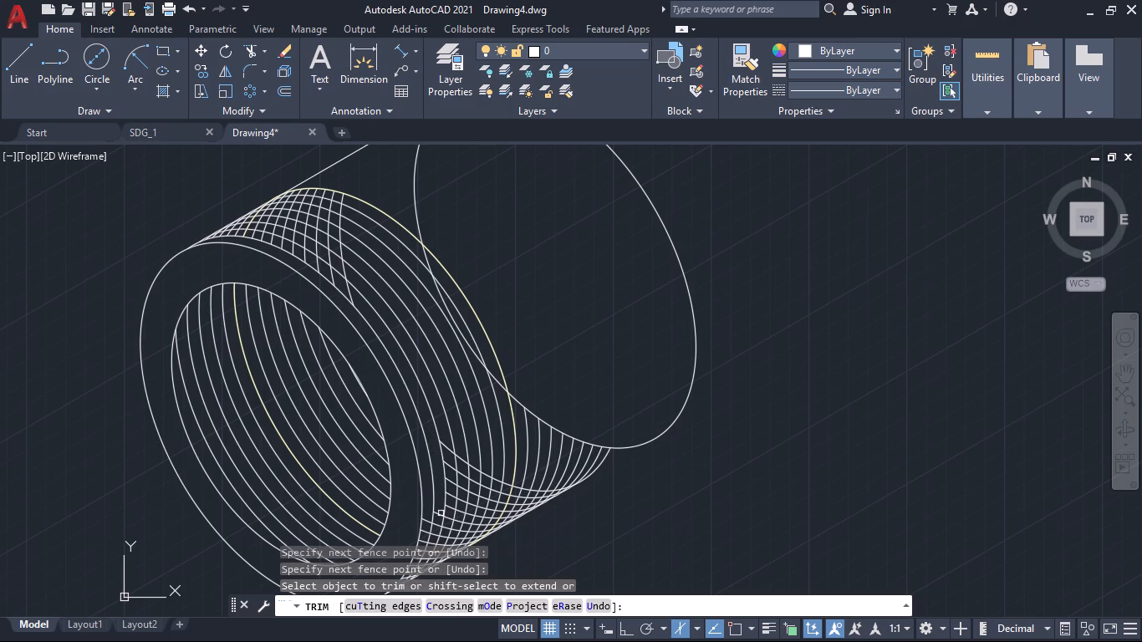
{"action": "left_click", "coordinate": [361, 303]}
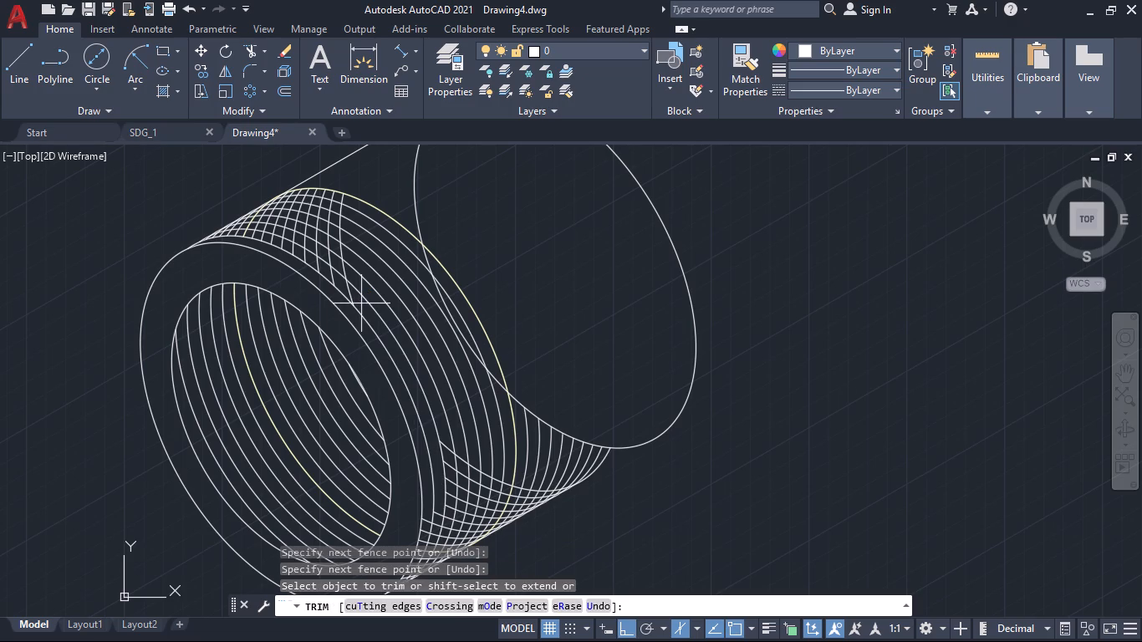
{"action": "left_click", "coordinate": [295, 251]}
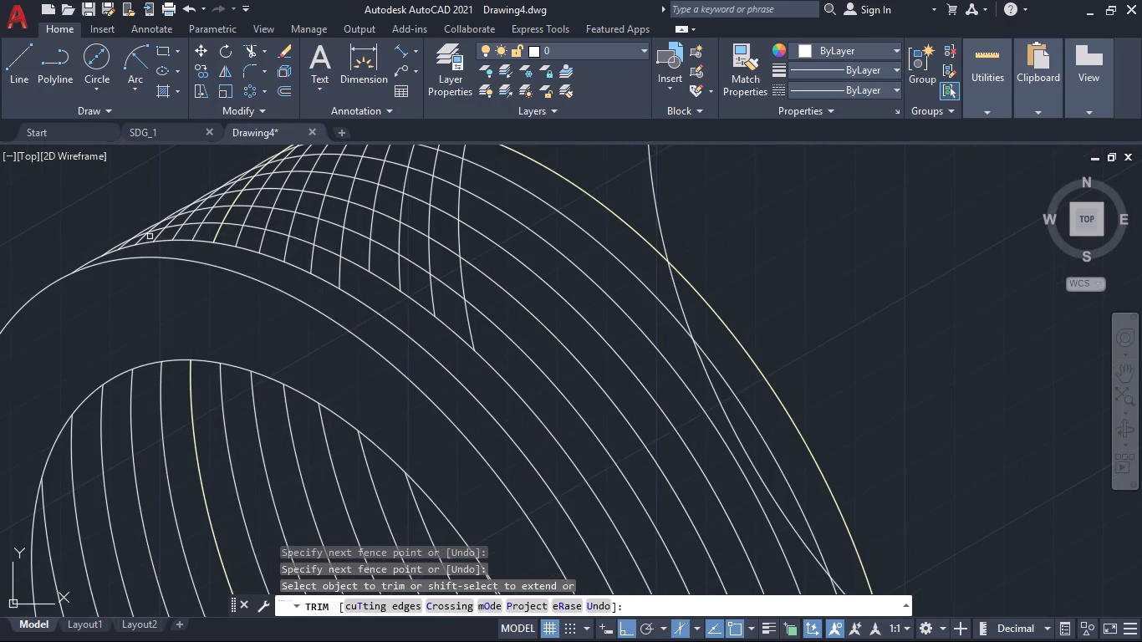
{"action": "left_click_drag", "start_coordinate": [150, 237], "coordinate": [242, 241]}
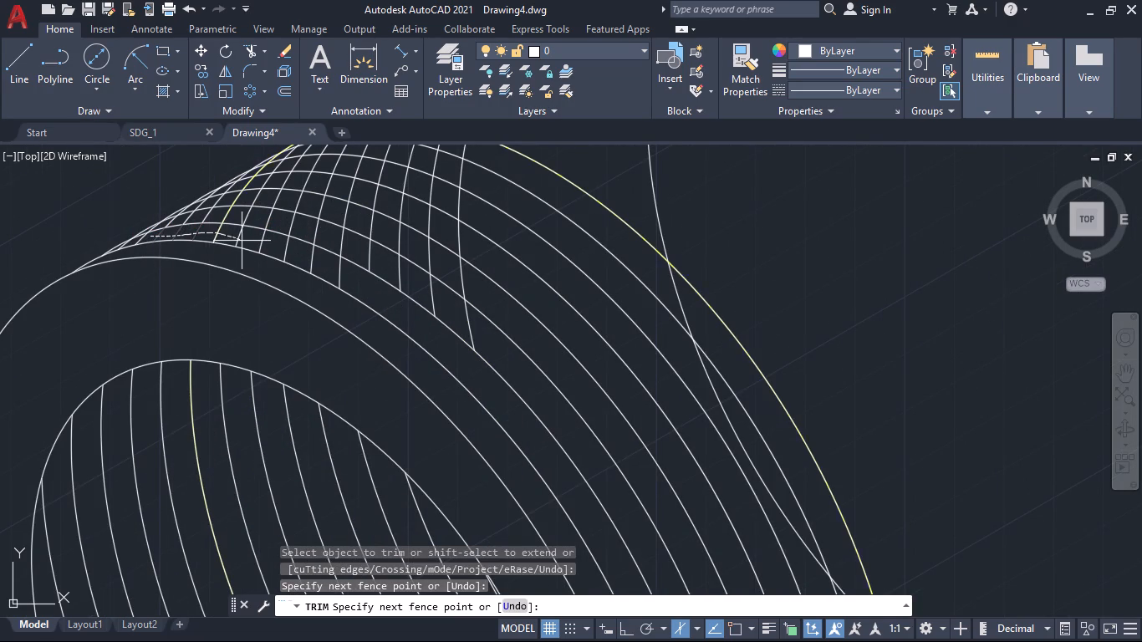
{"action": "left_click_drag", "start_coordinate": [242, 241], "coordinate": [352, 279]}
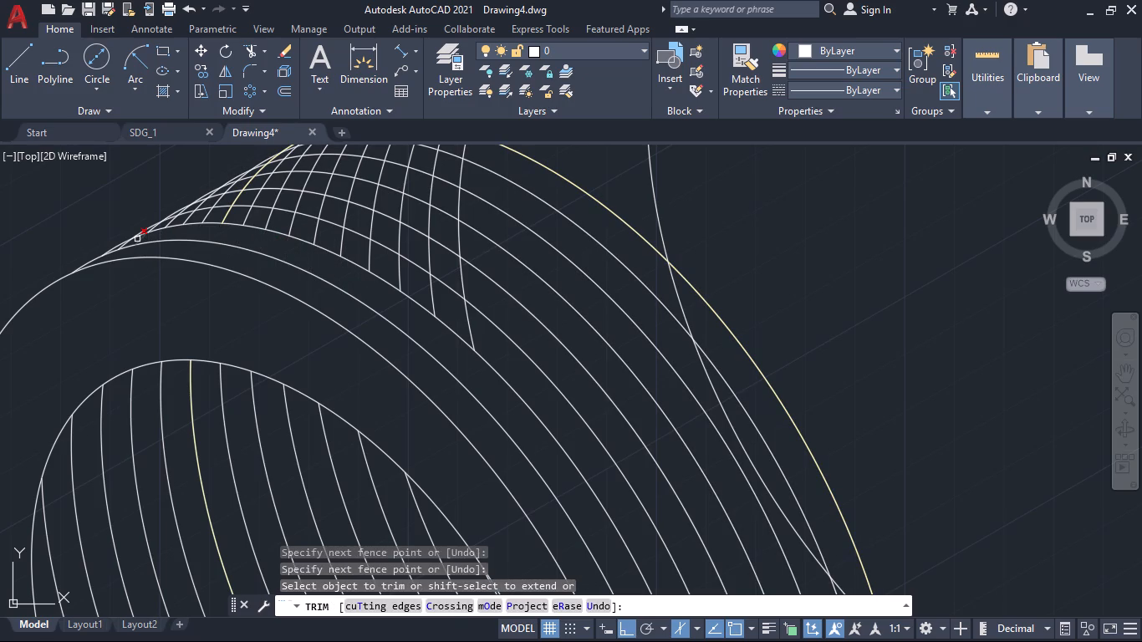
Trim the leftover segments along the upper edge across the foremost thread bands, from the frontmost outer isocircle rearward.
{"action": "left_click", "coordinate": [105, 253]}
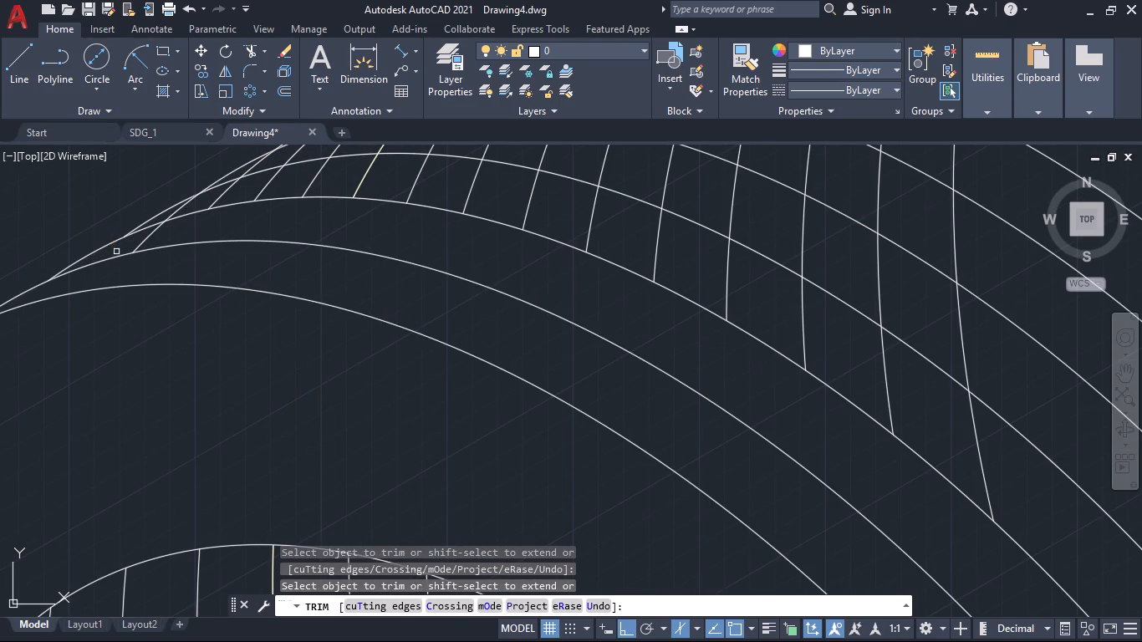
{"action": "left_click_drag", "start_coordinate": [145, 244], "coordinate": [132, 238]}
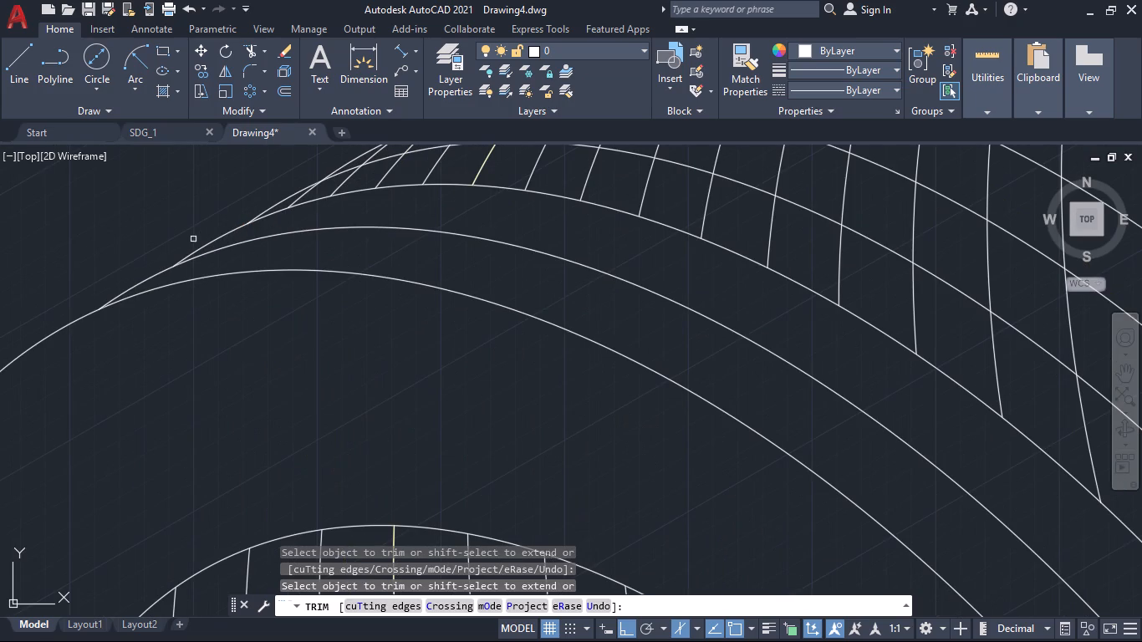
{"action": "left_click", "coordinate": [149, 278]}
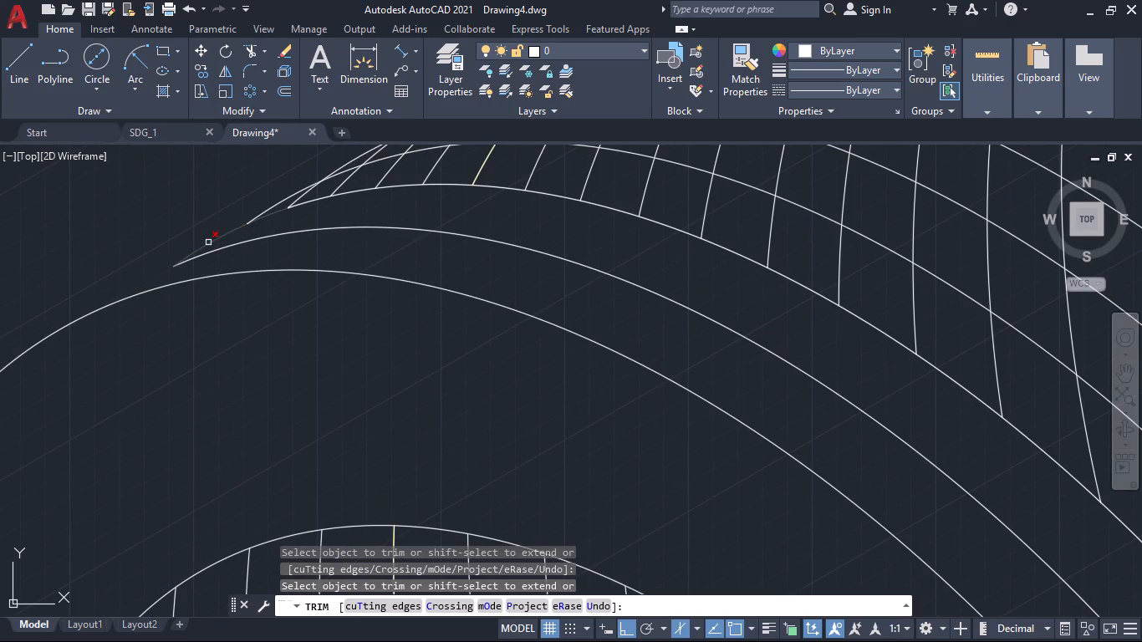
{"action": "left_click", "coordinate": [208, 242]}
{"action": "left_click", "coordinate": [262, 212]}
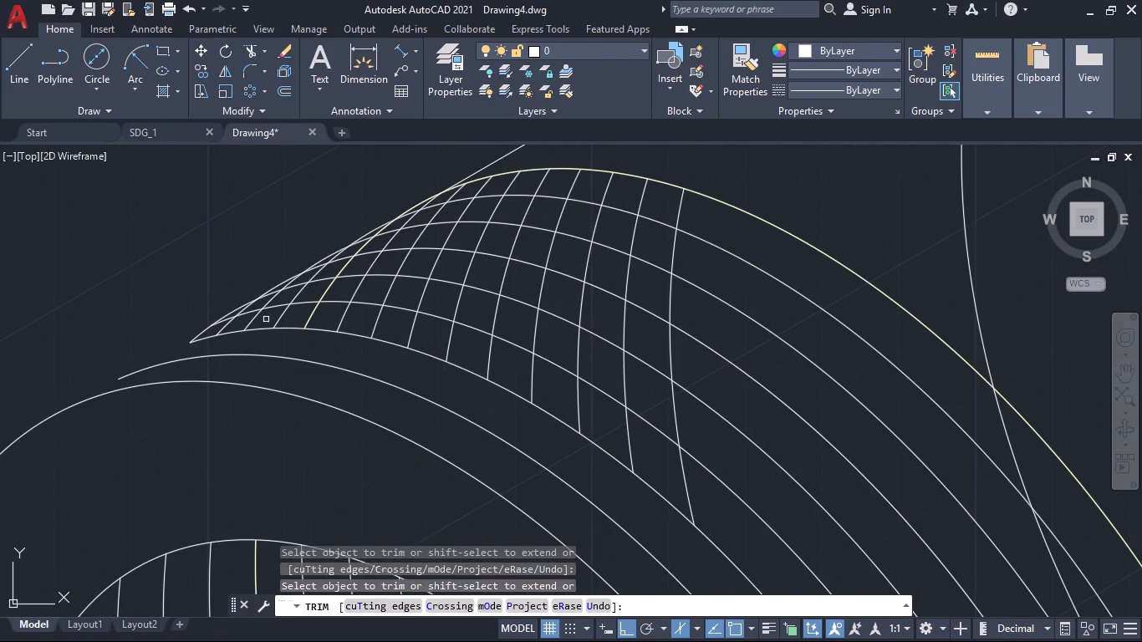
Trim the crossing arc segments near the top of the two thread bands between the third and fifth outer isocircles.
{"action": "left_click_drag", "start_coordinate": [215, 329], "coordinate": [406, 322]}
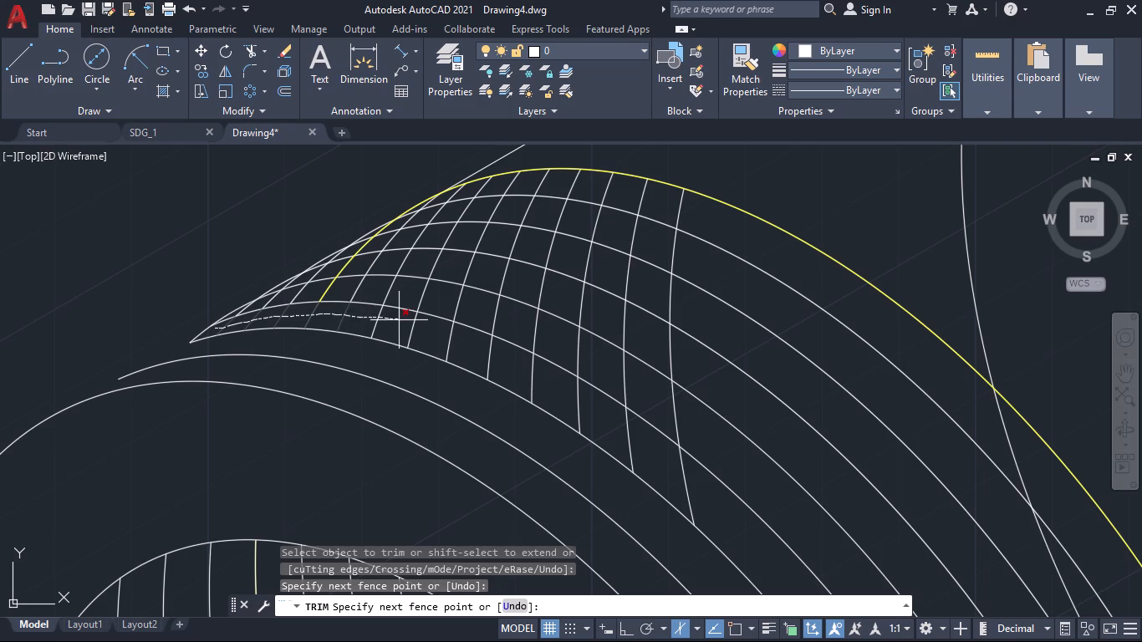
{"action": "left_click_drag", "start_coordinate": [406, 322], "coordinate": [609, 425]}
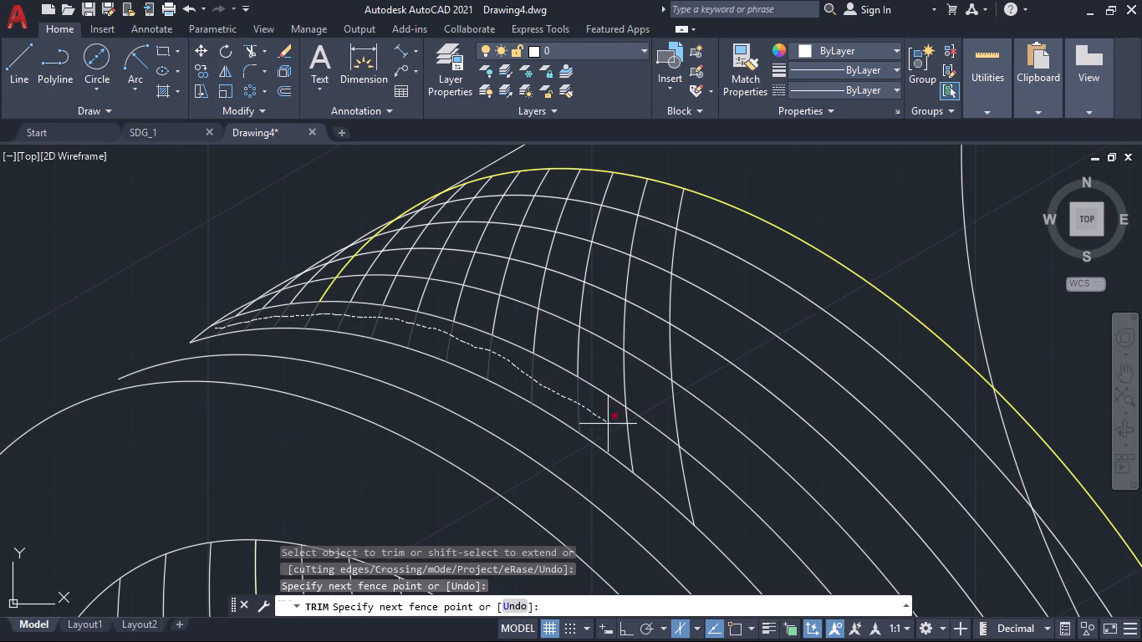
{"action": "left_click_drag", "start_coordinate": [609, 425], "coordinate": [644, 449]}
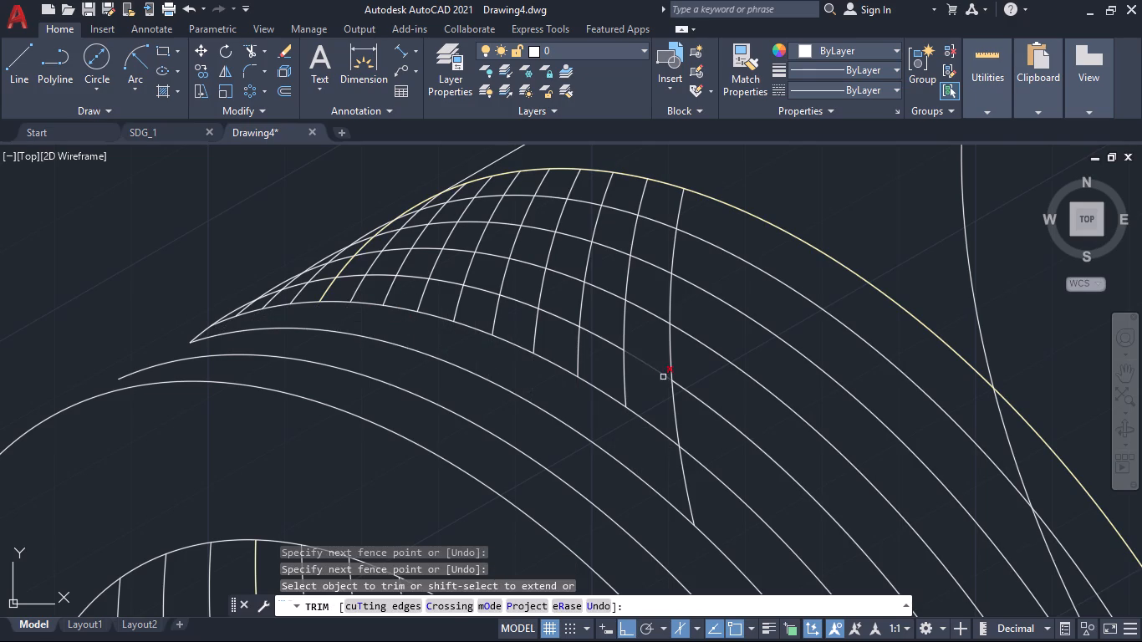
{"action": "left_click_drag", "start_coordinate": [646, 398], "coordinate": [519, 331]}
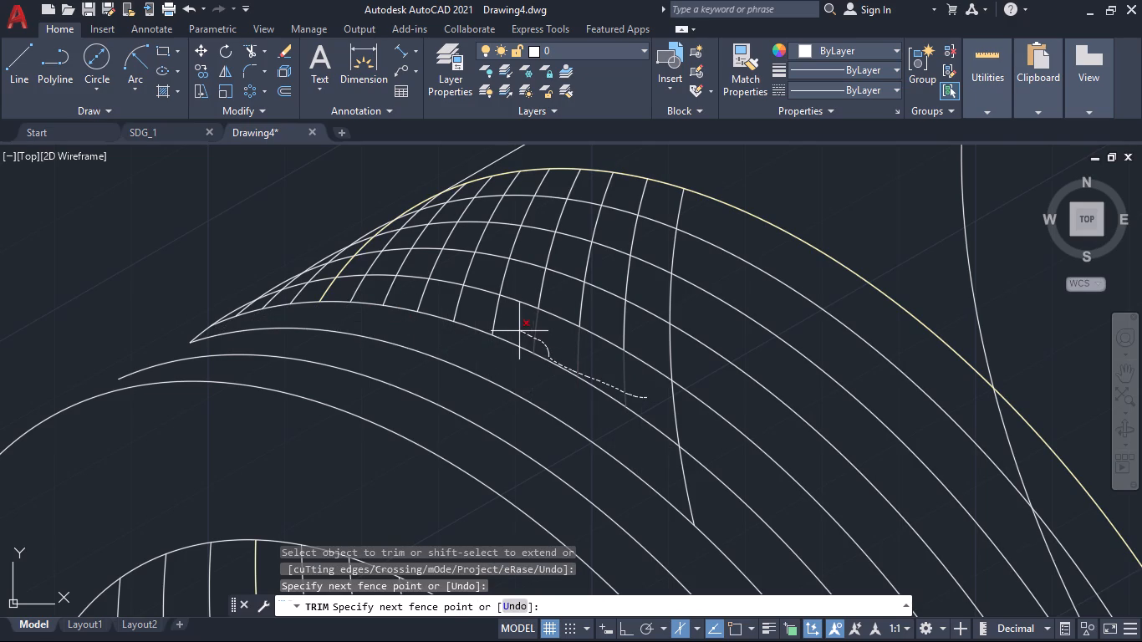
{"action": "left_click_drag", "start_coordinate": [519, 331], "coordinate": [312, 288]}
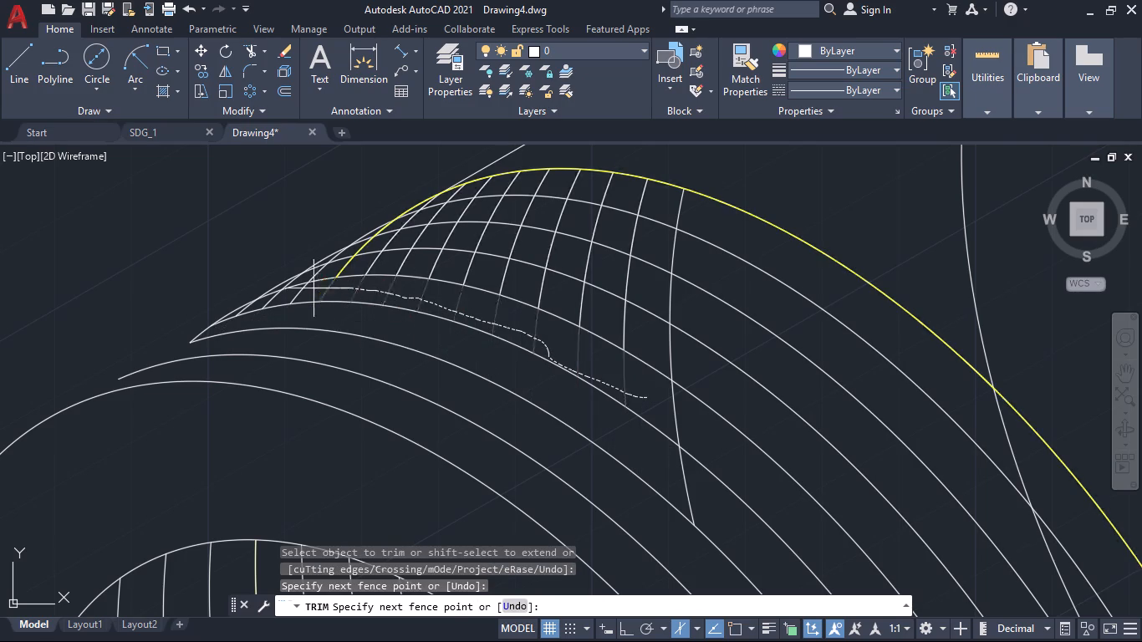
{"action": "left_click_drag", "start_coordinate": [312, 288], "coordinate": [247, 306]}
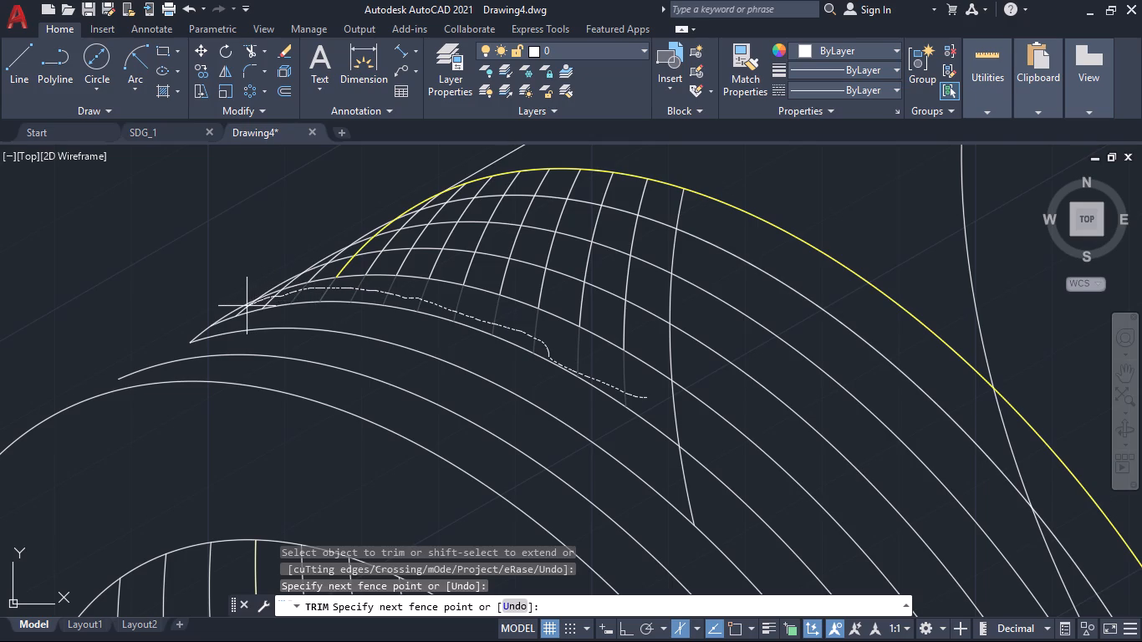
{"action": "left_click_drag", "start_coordinate": [247, 306], "coordinate": [246, 306]}
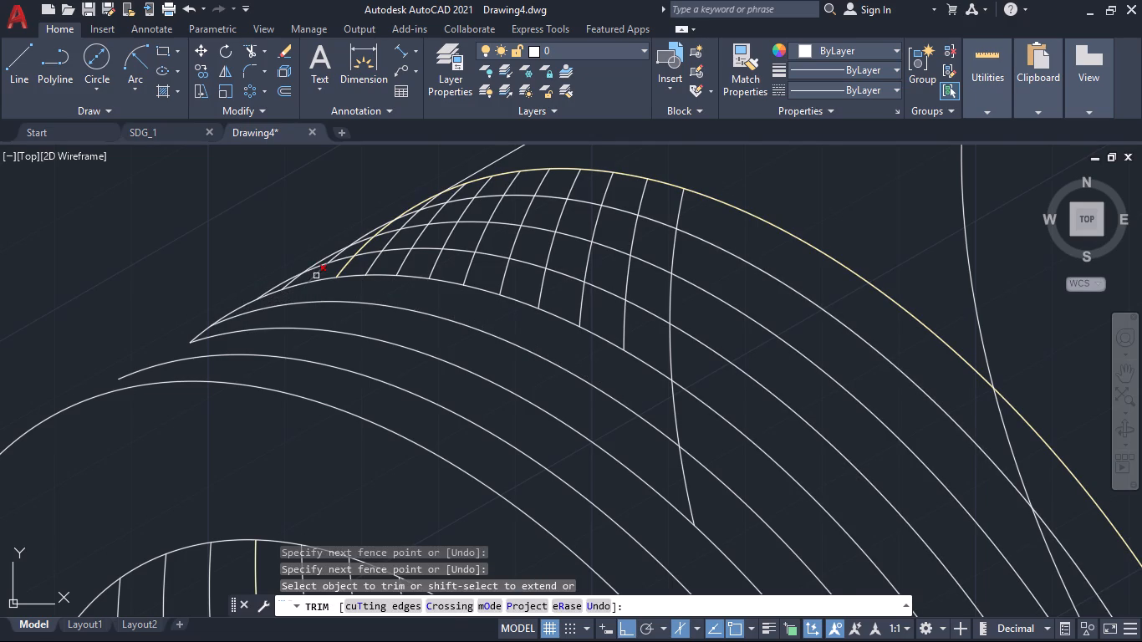
Trim the crossing arc segments between the fifth and sixth outer isocircles, plus the remaining tail of the rearmost crossing arc in front of them.
{"action": "left_click_drag", "start_coordinate": [226, 302], "coordinate": [841, 299]}
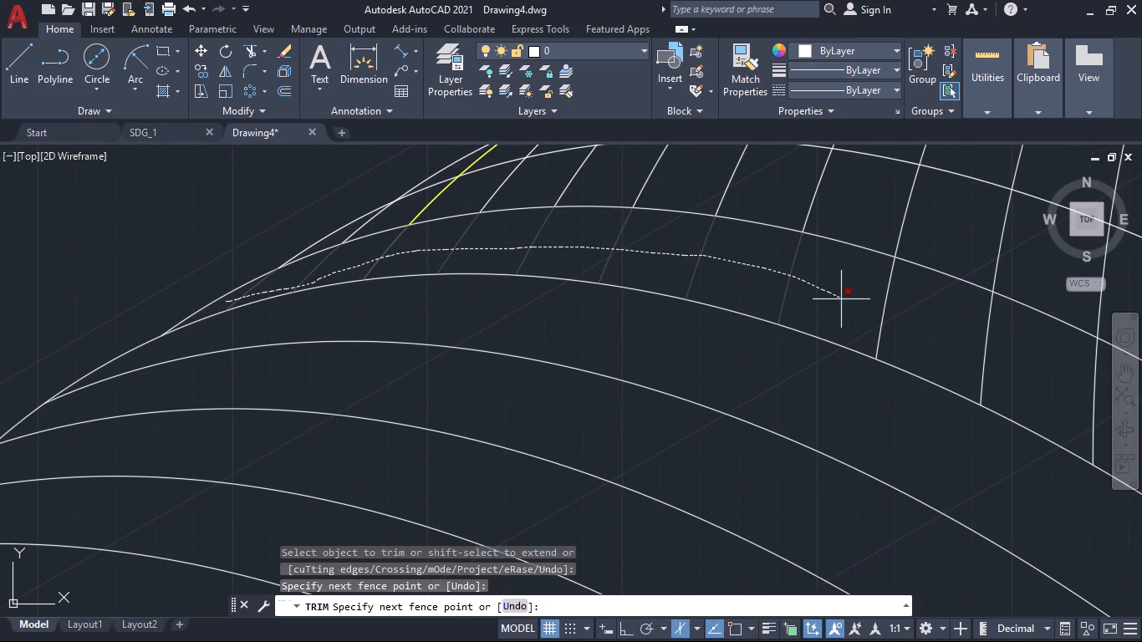
{"action": "left_click_drag", "start_coordinate": [841, 299], "coordinate": [1084, 399]}
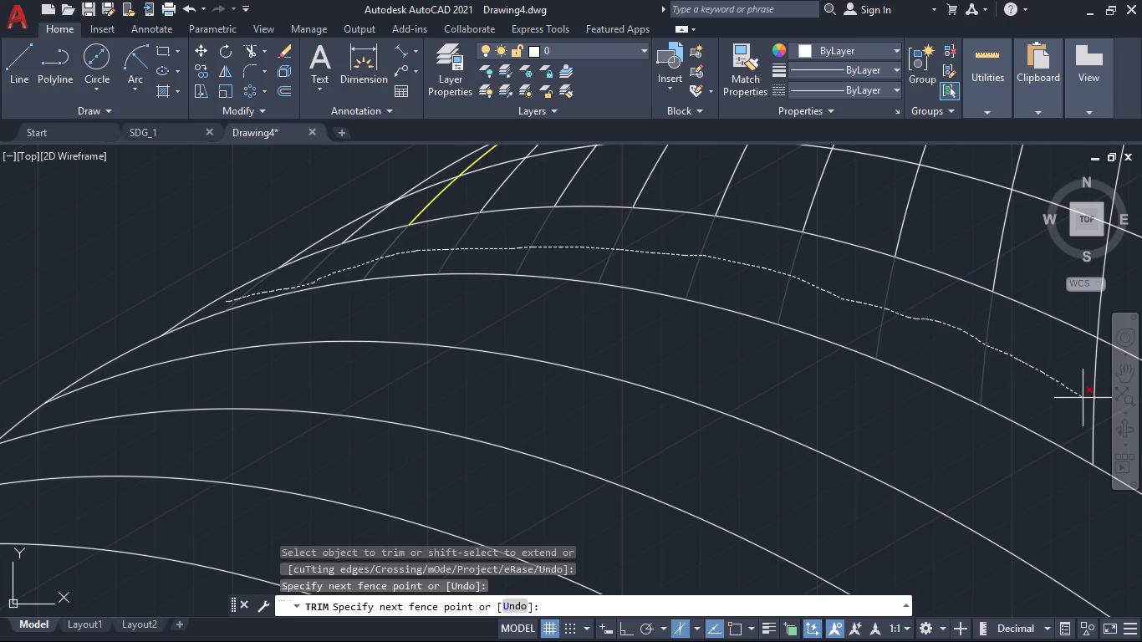
{"action": "left_click_drag", "start_coordinate": [1084, 399], "coordinate": [1099, 408]}
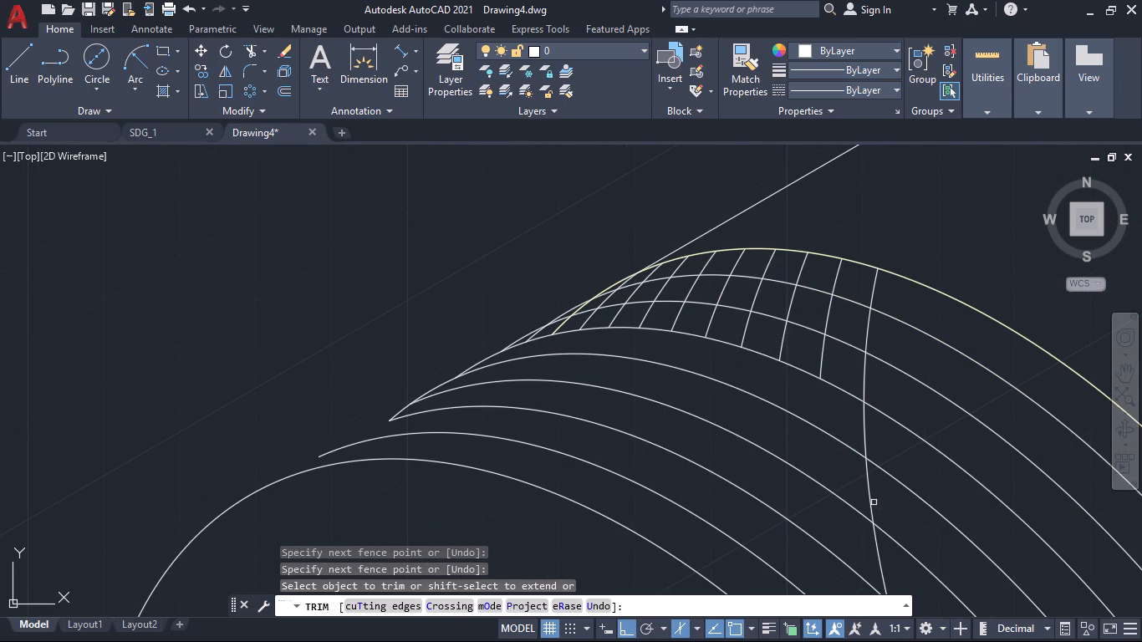
{"action": "left_click", "coordinate": [874, 502]}
{"action": "left_click", "coordinate": [865, 494]}
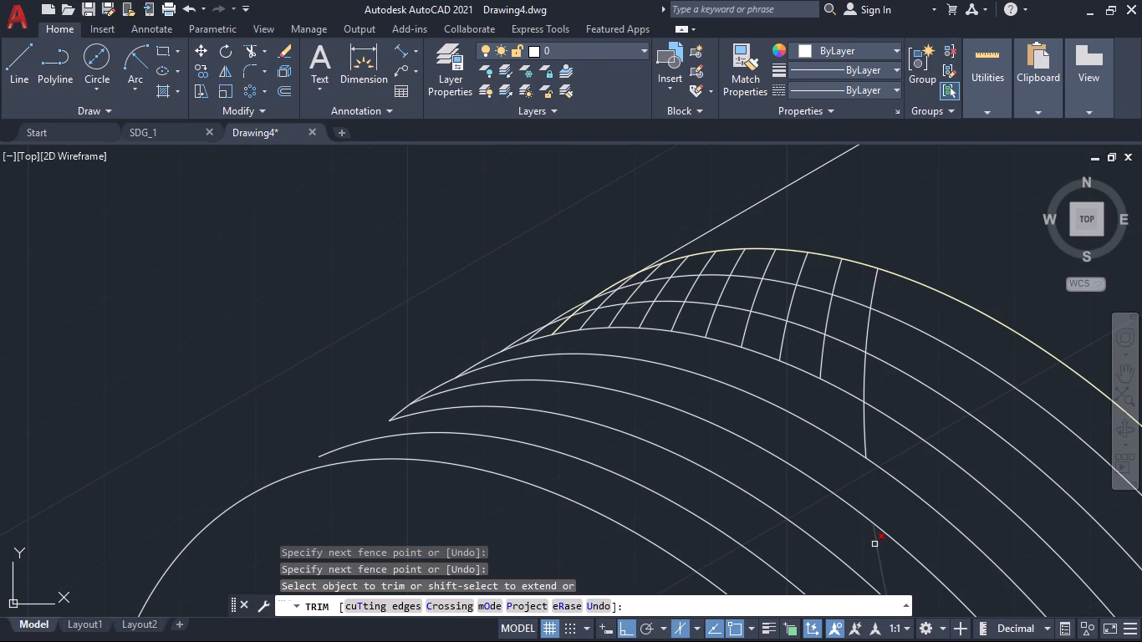
{"action": "left_click", "coordinate": [874, 544]}
{"action": "left_click", "coordinate": [864, 439]}
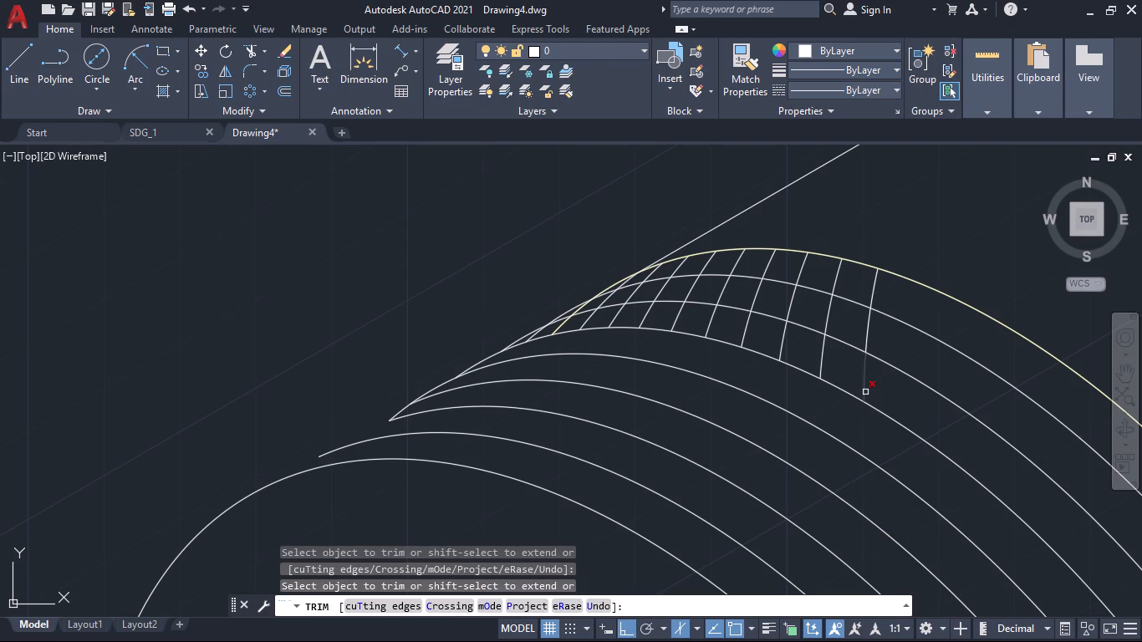
Trim all crossing arc segments near the top of the band between the sixth and seventh outer isocircles.
{"action": "left_click", "coordinate": [865, 392]}
{"action": "left_click", "coordinate": [822, 364]}
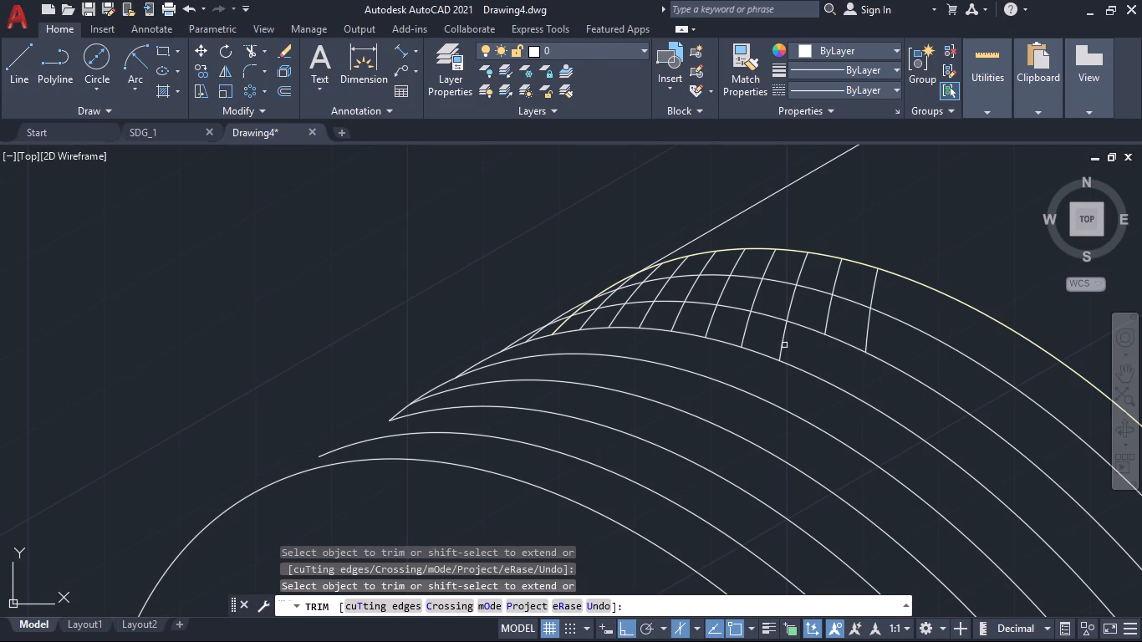
{"action": "left_click", "coordinate": [779, 341]}
{"action": "left_click", "coordinate": [816, 353]}
{"action": "left_click_drag", "start_coordinate": [816, 353], "coordinate": [803, 350]}
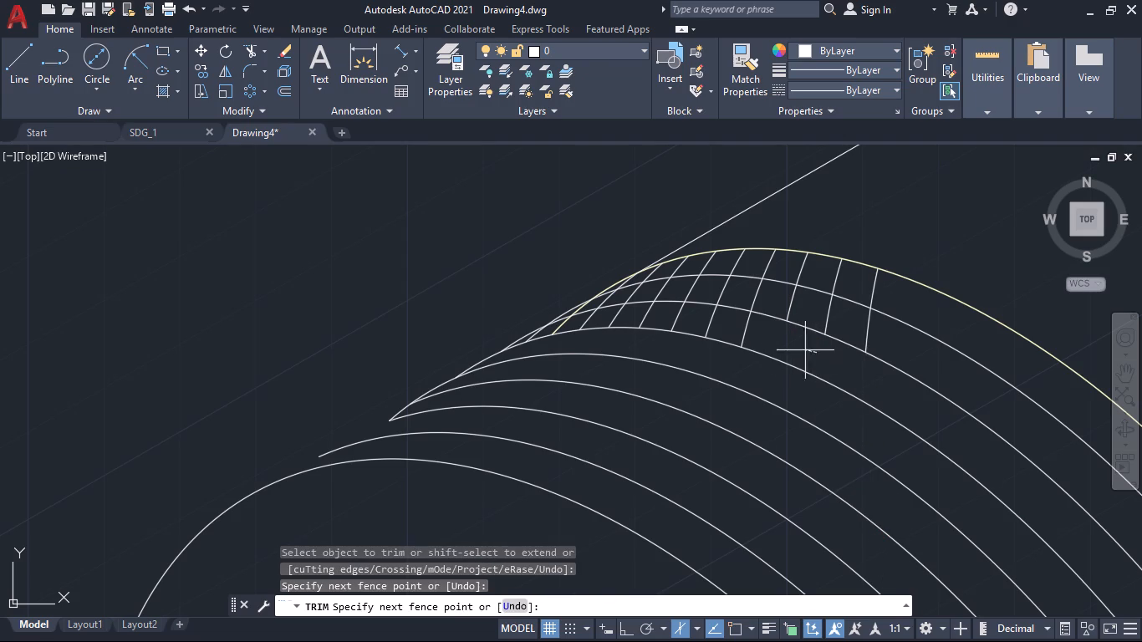
{"action": "left_click_drag", "start_coordinate": [803, 350], "coordinate": [589, 320]}
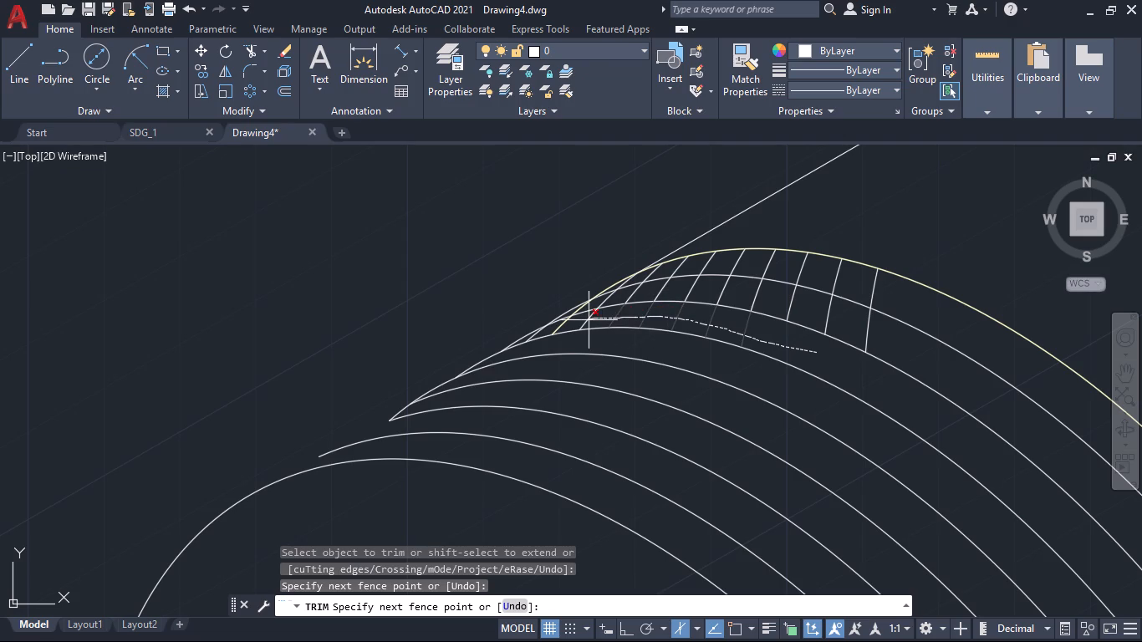
{"action": "left_click_drag", "start_coordinate": [589, 320], "coordinate": [534, 334]}
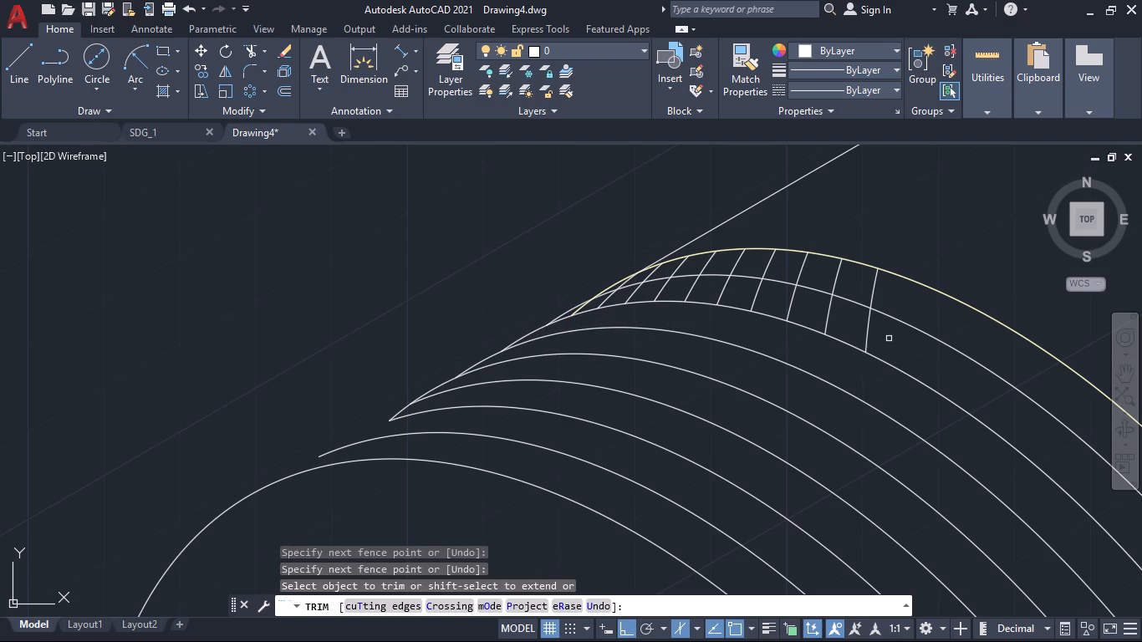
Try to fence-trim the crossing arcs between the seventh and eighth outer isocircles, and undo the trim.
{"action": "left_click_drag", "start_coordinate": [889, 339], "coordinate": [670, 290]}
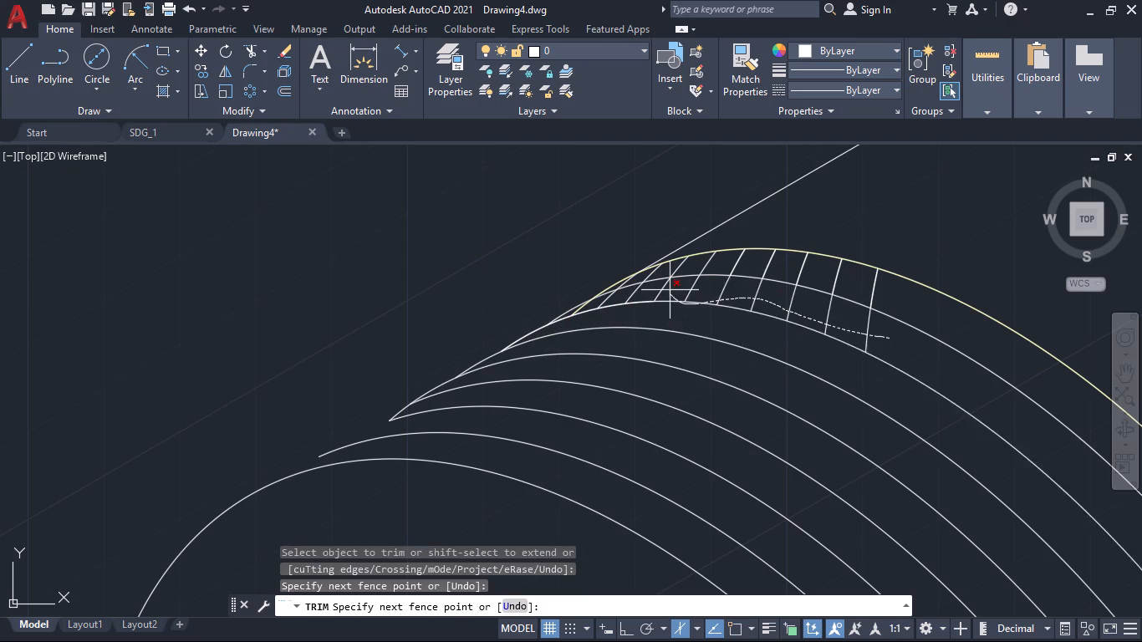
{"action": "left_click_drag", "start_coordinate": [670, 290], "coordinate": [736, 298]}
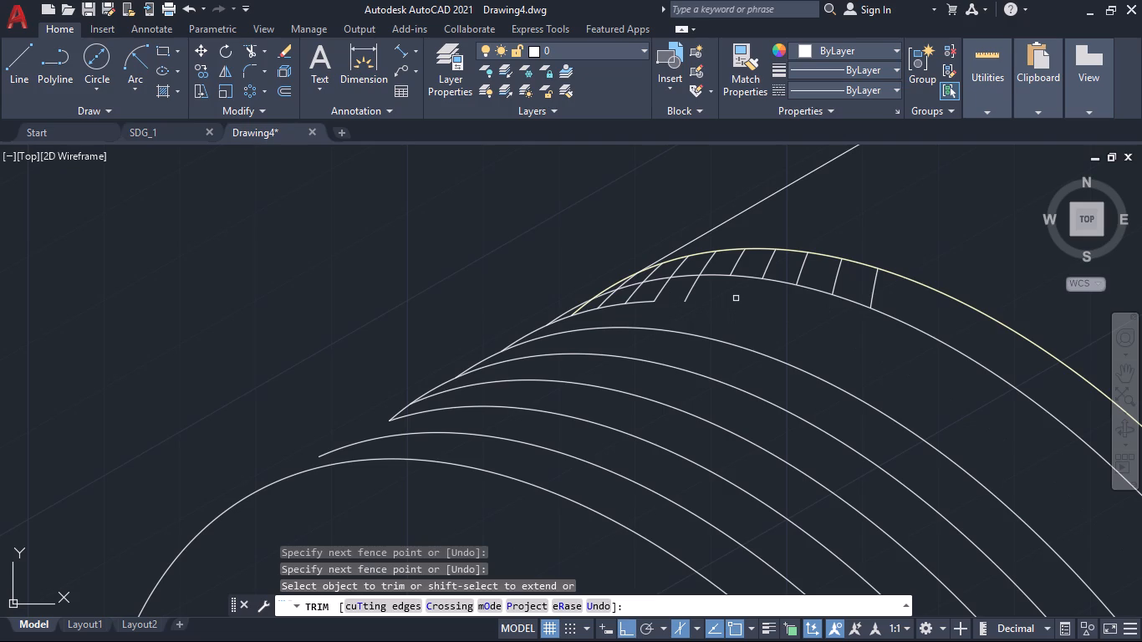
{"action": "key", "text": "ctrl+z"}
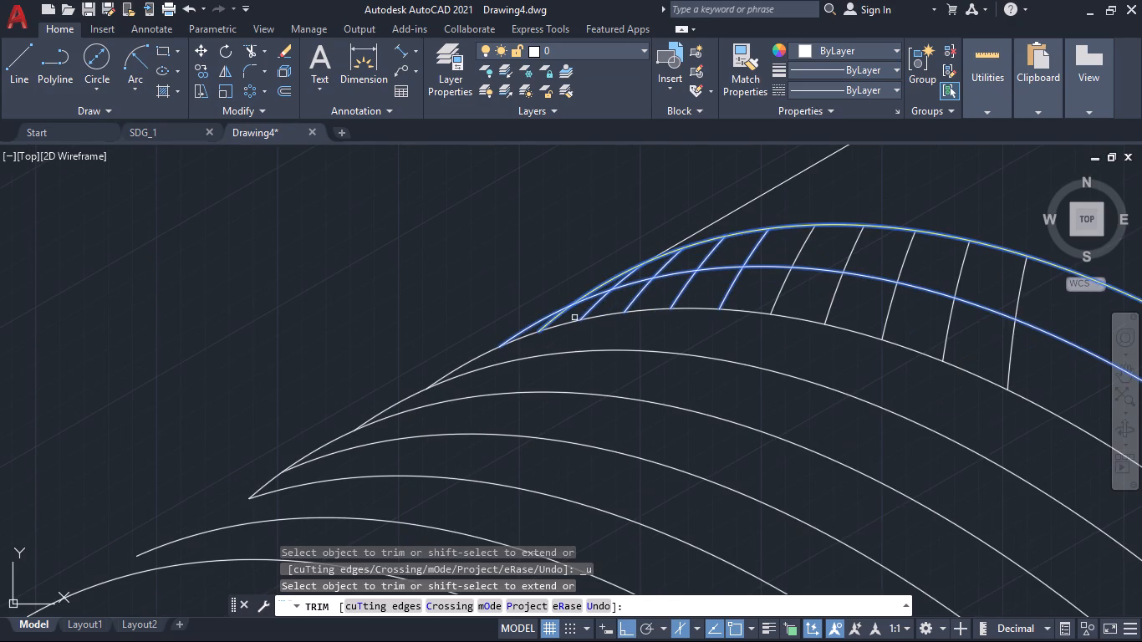
Trim the crossing arc segments near the top of the last two thread bands, from the seventh outer isocircle to the rearmost thread isocircle.
{"action": "left_click_drag", "start_coordinate": [542, 324], "coordinate": [563, 318]}
{"action": "left_click_drag", "start_coordinate": [563, 318], "coordinate": [541, 323]}
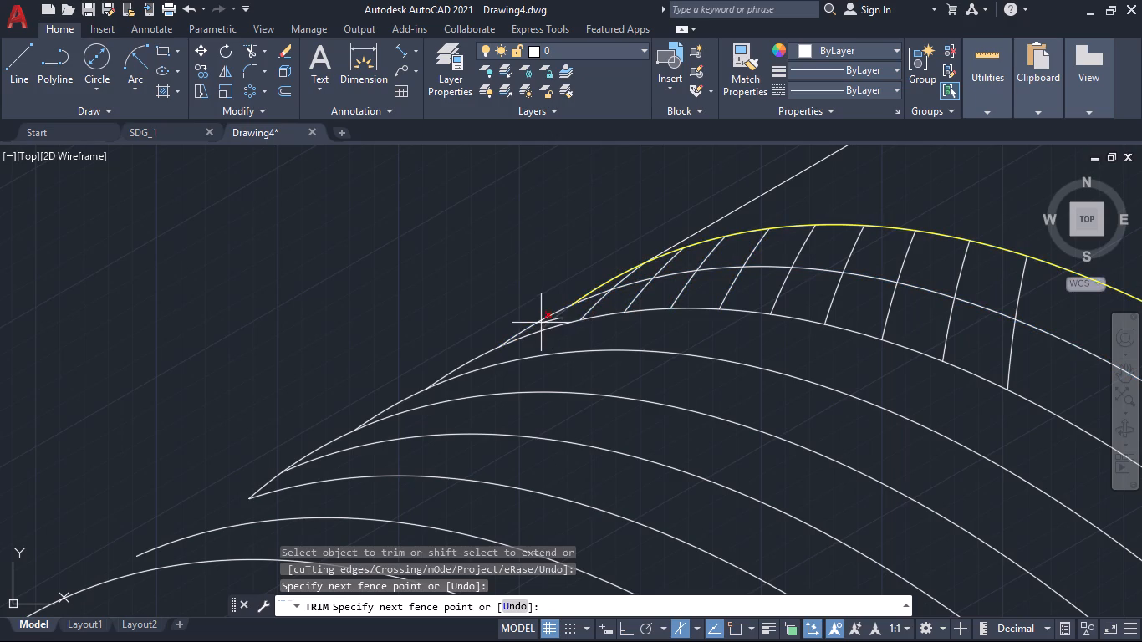
{"action": "left_click_drag", "start_coordinate": [541, 323], "coordinate": [814, 298]}
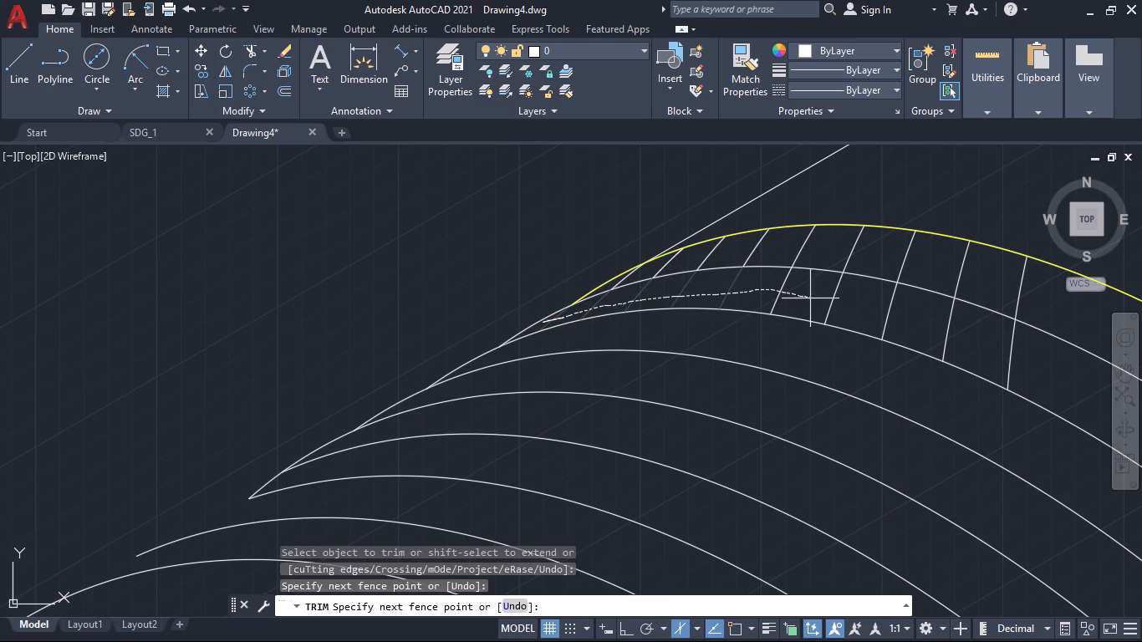
{"action": "left_click_drag", "start_coordinate": [814, 298], "coordinate": [1026, 356]}
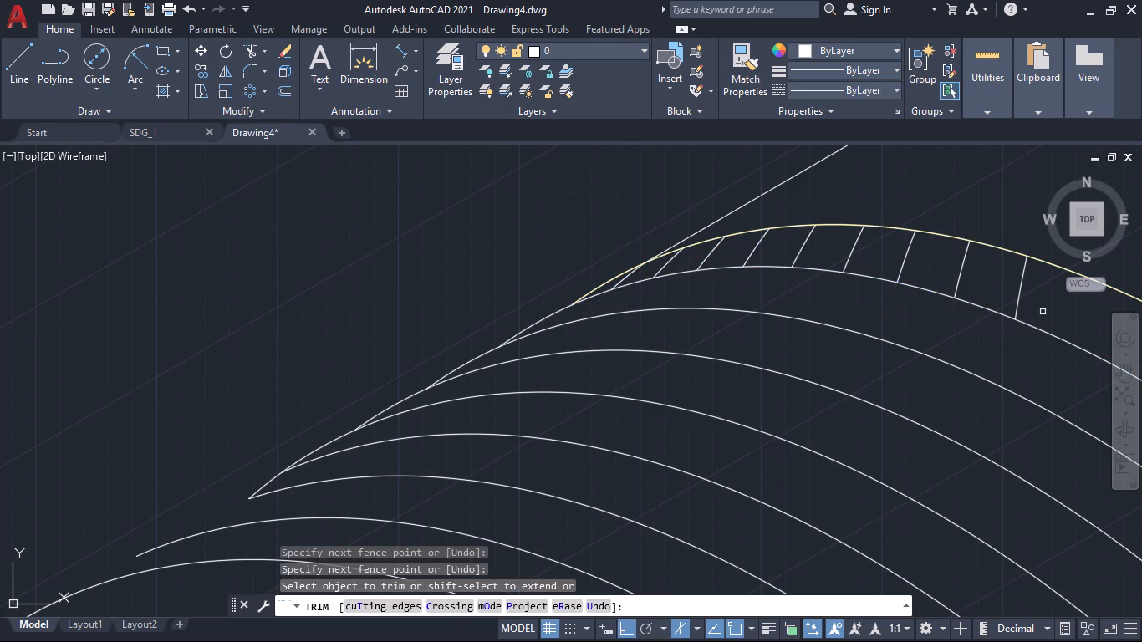
{"action": "left_click_drag", "start_coordinate": [1043, 311], "coordinate": [768, 247]}
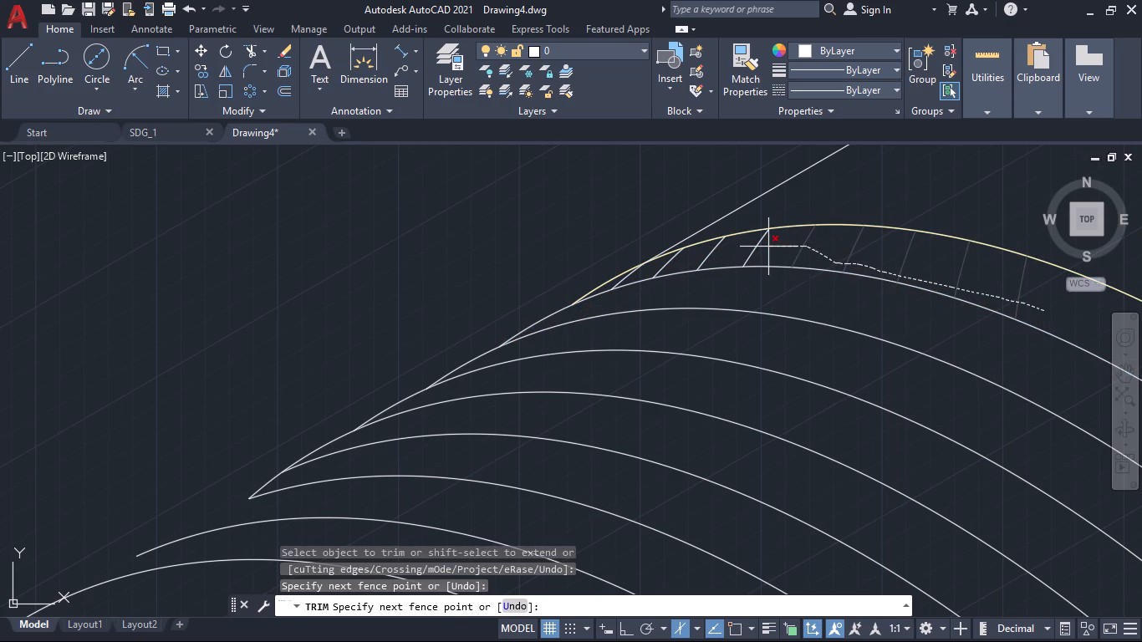
{"action": "left_click_drag", "start_coordinate": [768, 247], "coordinate": [621, 280]}
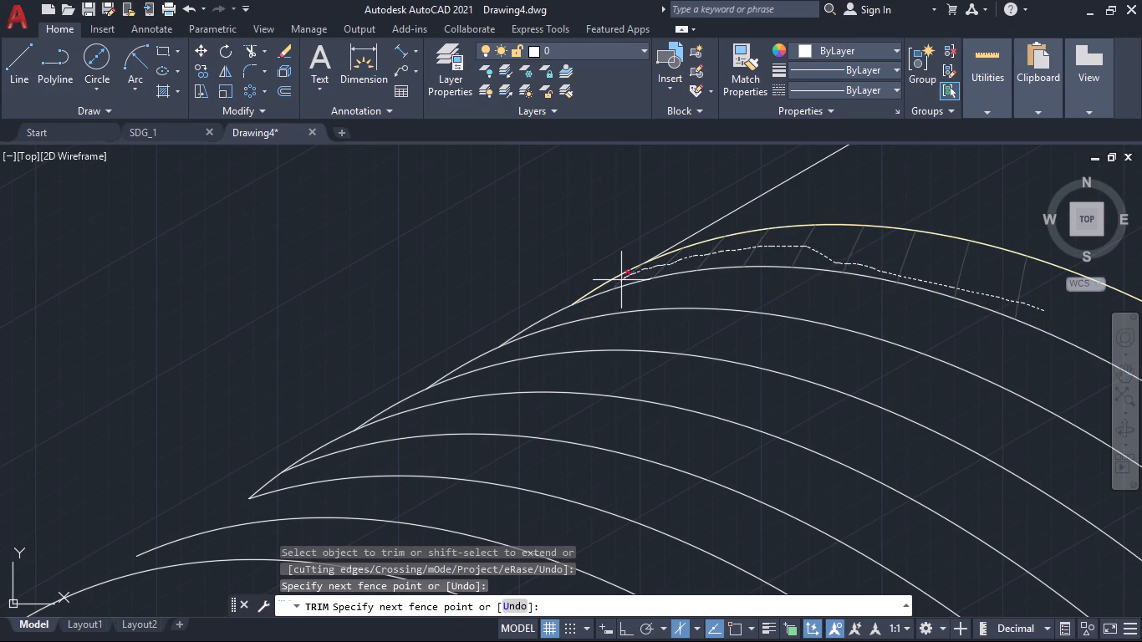
{"action": "left_click_drag", "start_coordinate": [621, 280], "coordinate": [617, 282]}
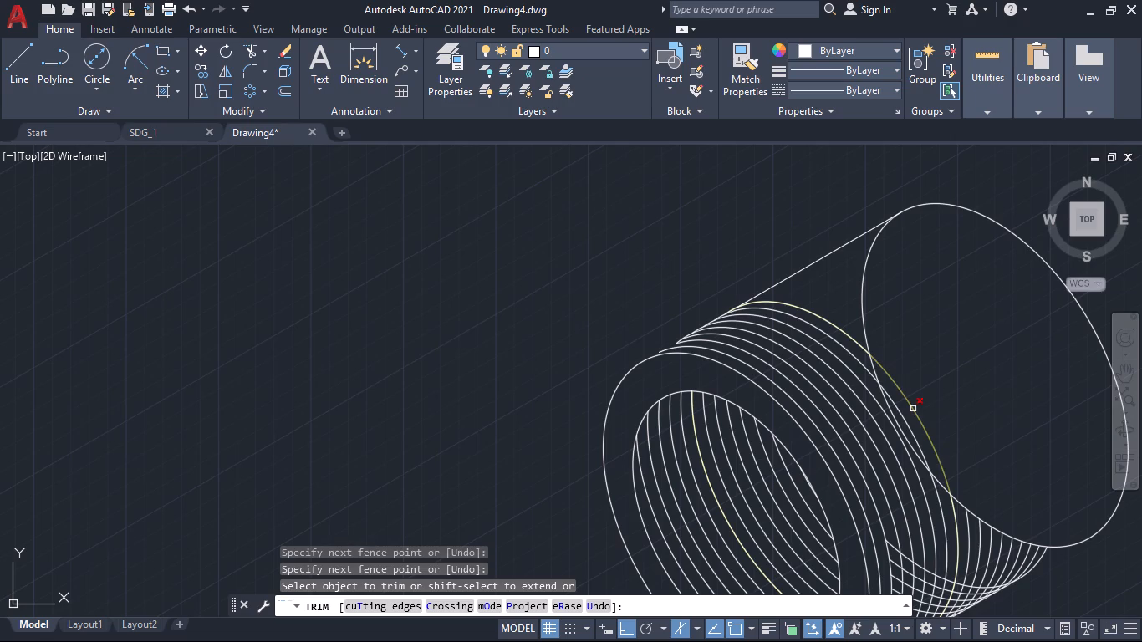
Trim the rear isocircle's hidden arc between the upper edge line and the rearmost thread isocircle.
{"action": "left_click", "coordinate": [862, 291]}
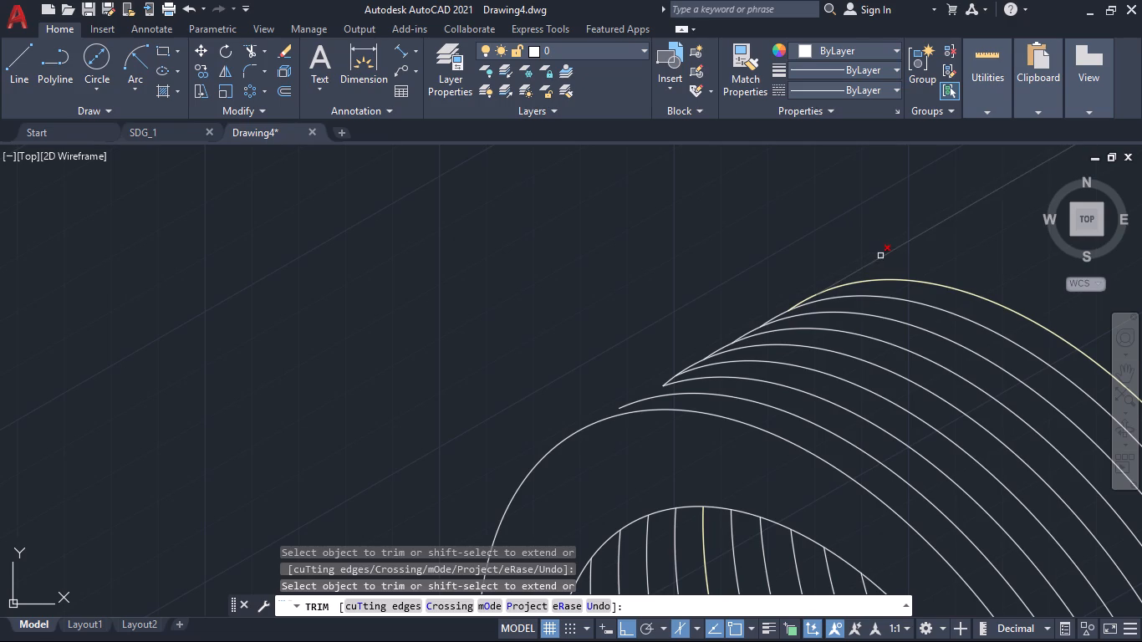
Extend the upper edge line forward across the thread isocircles to the frontmost outer isocircle.
{"action": "left_click", "coordinate": [880, 256], "text": "shift"}
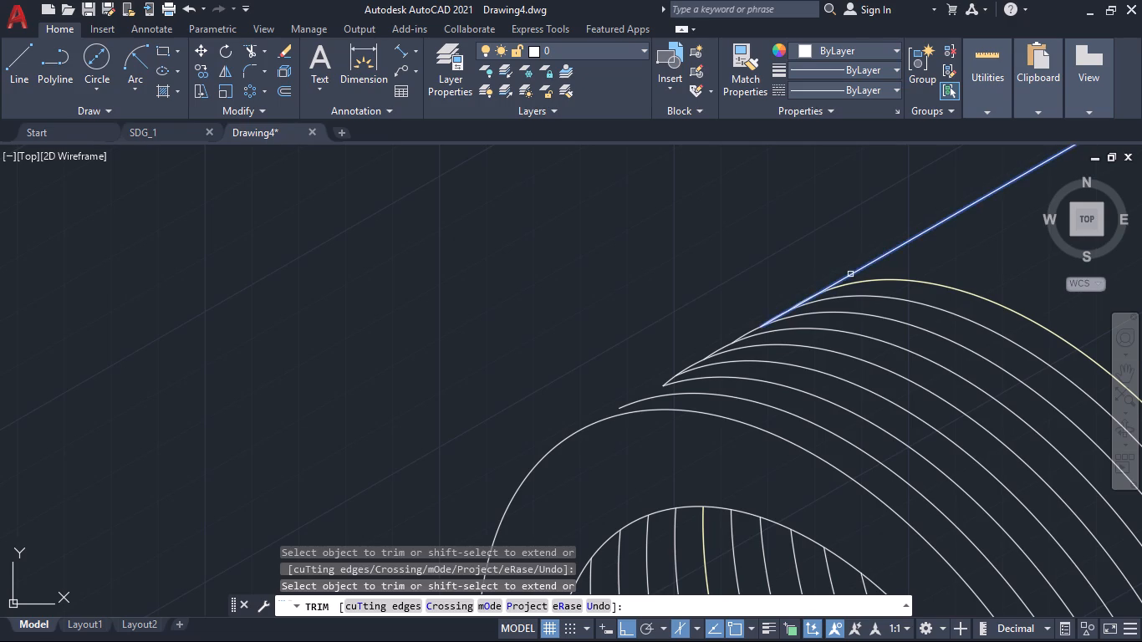
{"action": "left_click", "coordinate": [849, 277], "text": "shift"}
{"action": "left_click", "coordinate": [797, 305], "text": "shift"}
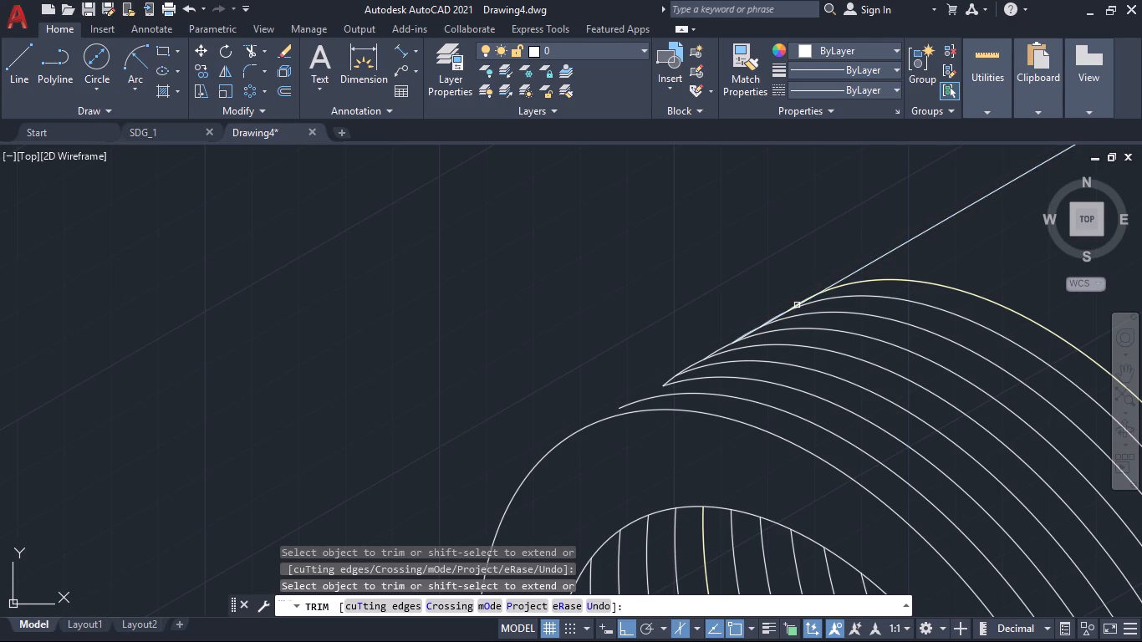
{"action": "left_click", "coordinate": [762, 325], "text": "shift"}
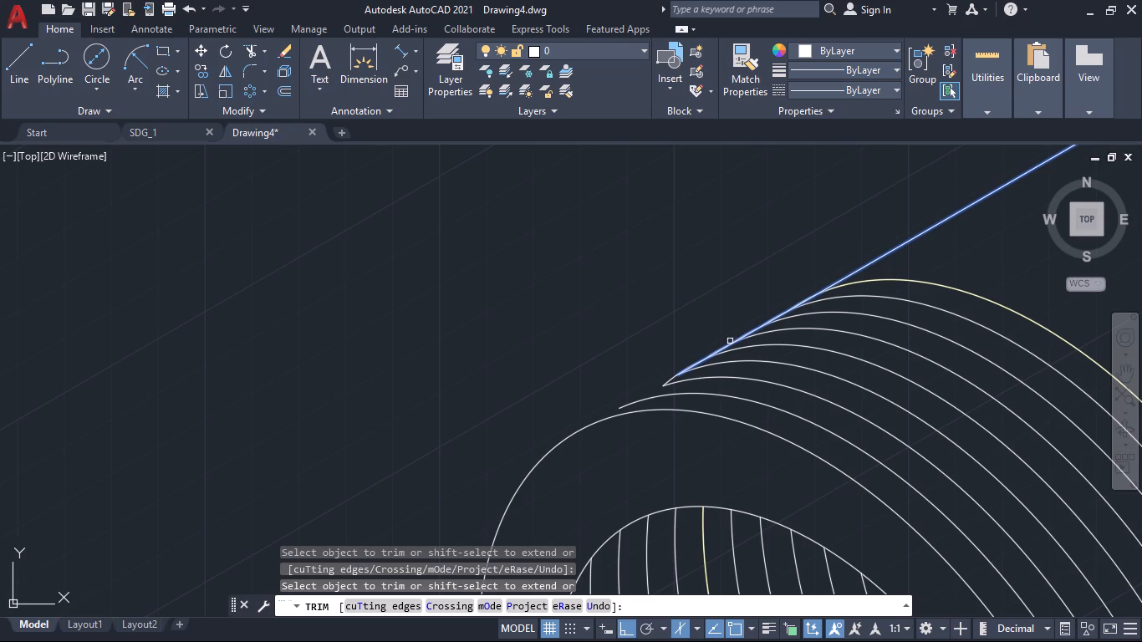
{"action": "left_click", "coordinate": [723, 346], "text": "shift"}
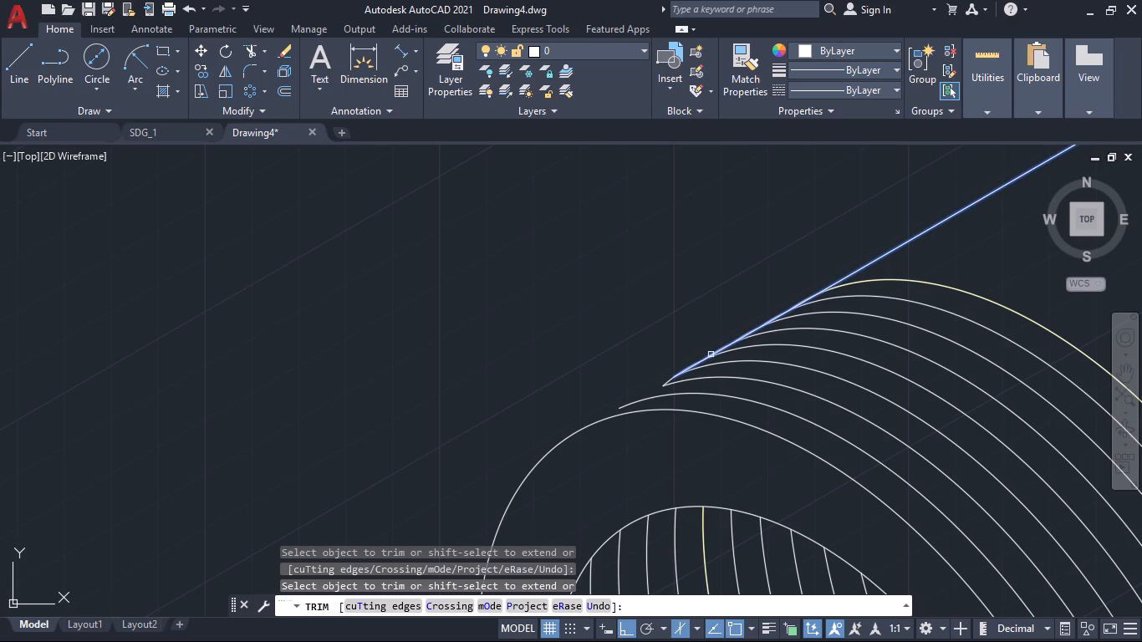
{"action": "left_click", "coordinate": [696, 362], "text": "shift"}
{"action": "left_click", "coordinate": [677, 375], "text": "shift"}
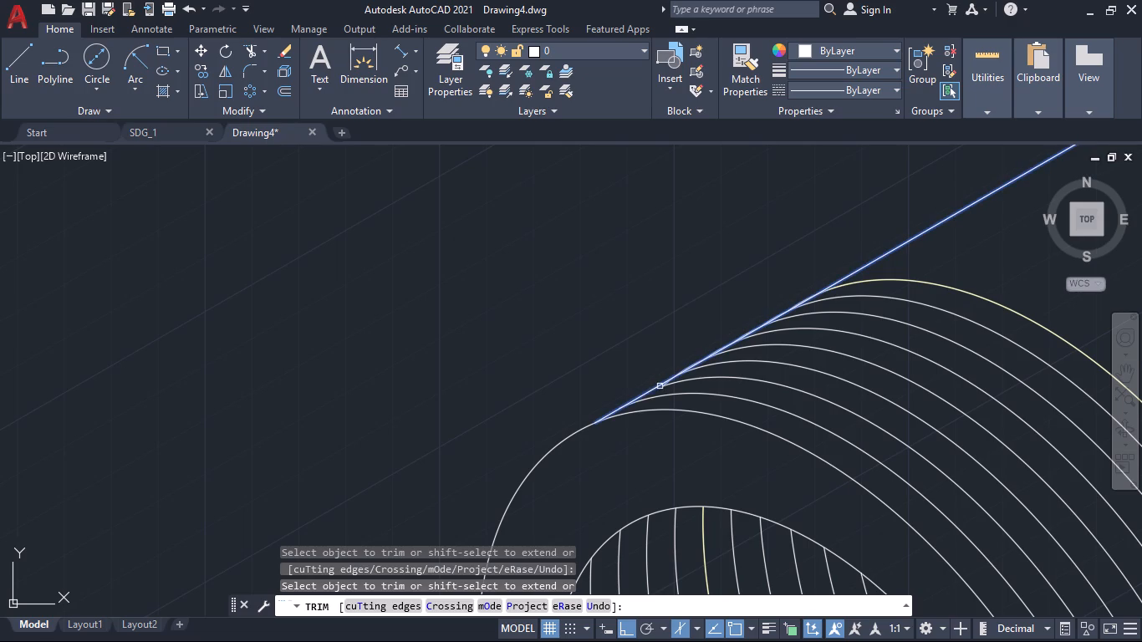
Trim the thread isocircles' arc slivers that protrude above the upper edge line, working from the rear threads towards the front.
{"action": "left_click", "coordinate": [650, 391], "text": "shift"}
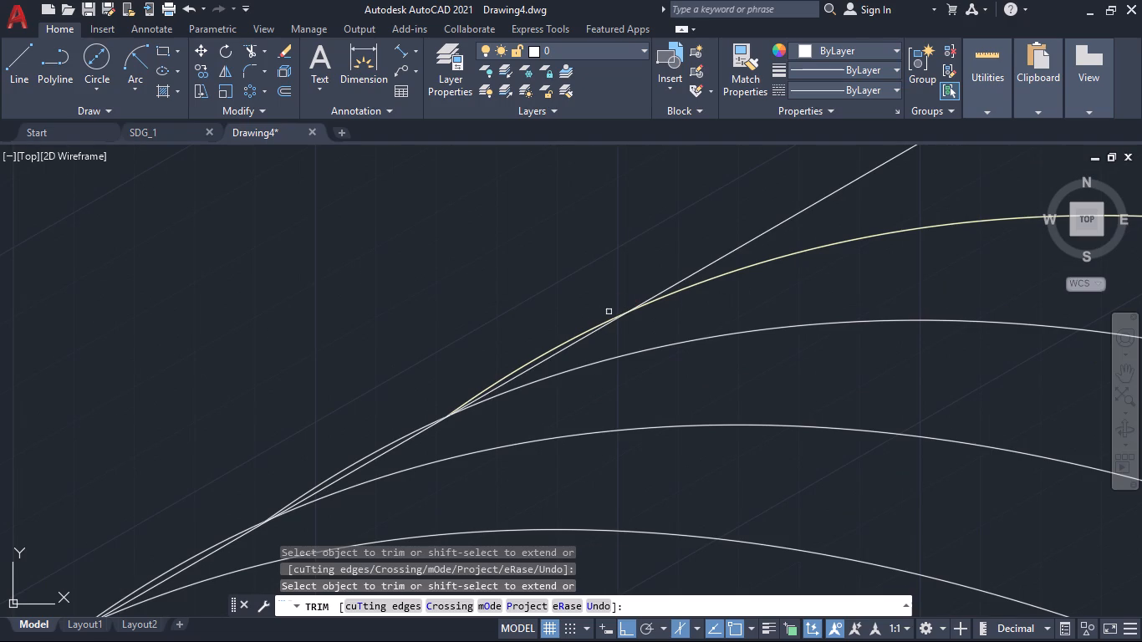
{"action": "left_click", "coordinate": [586, 330]}
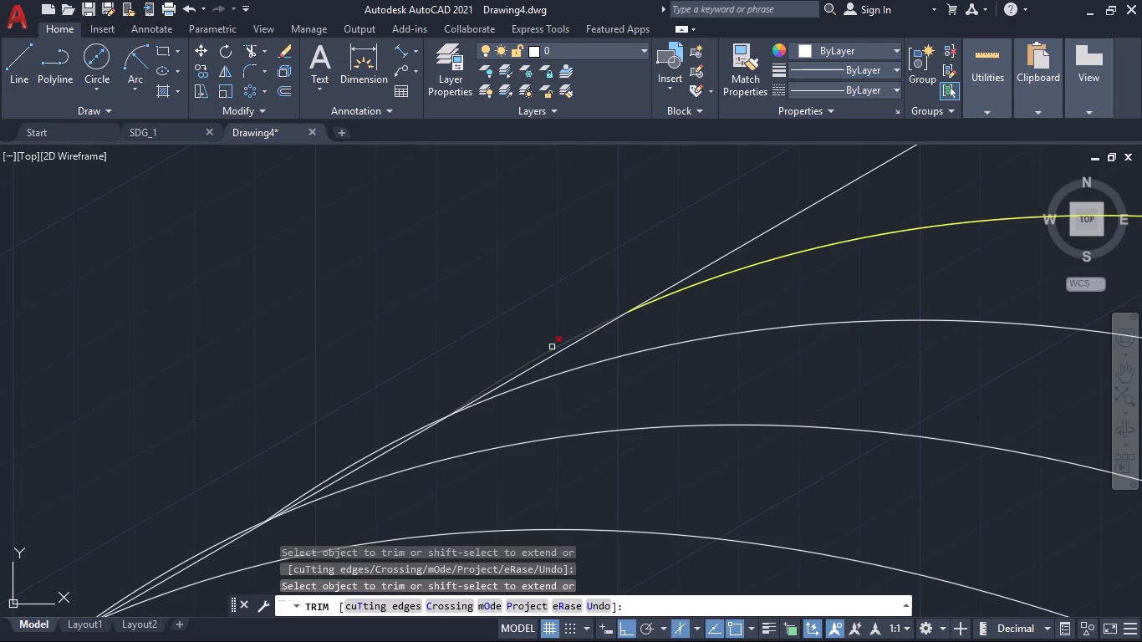
{"action": "left_click", "coordinate": [552, 347]}
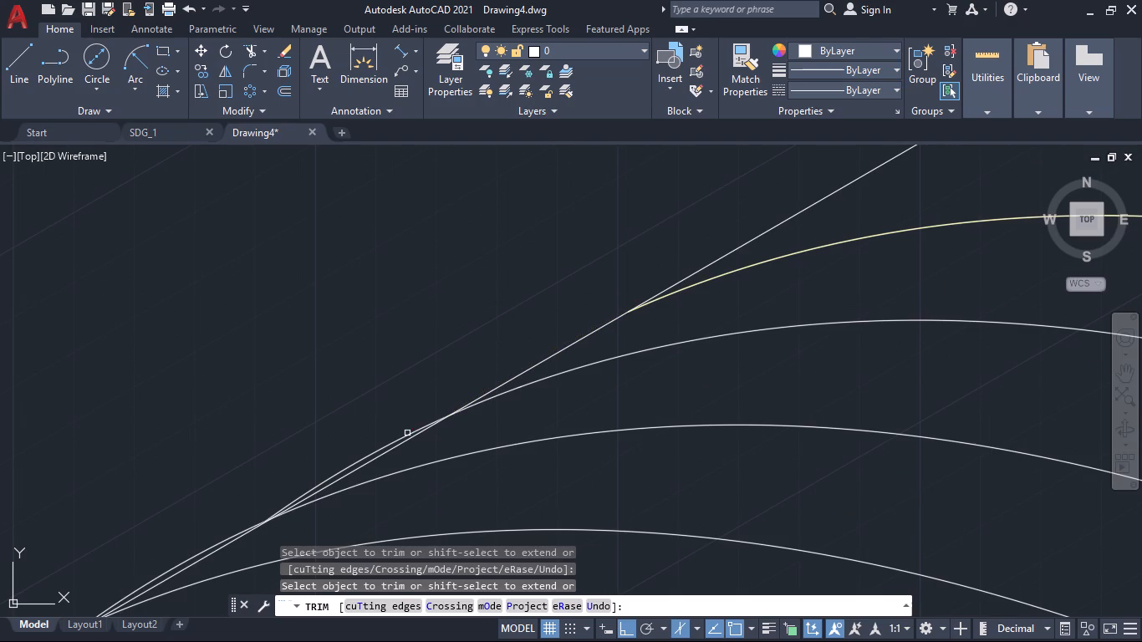
{"action": "left_click", "coordinate": [405, 435]}
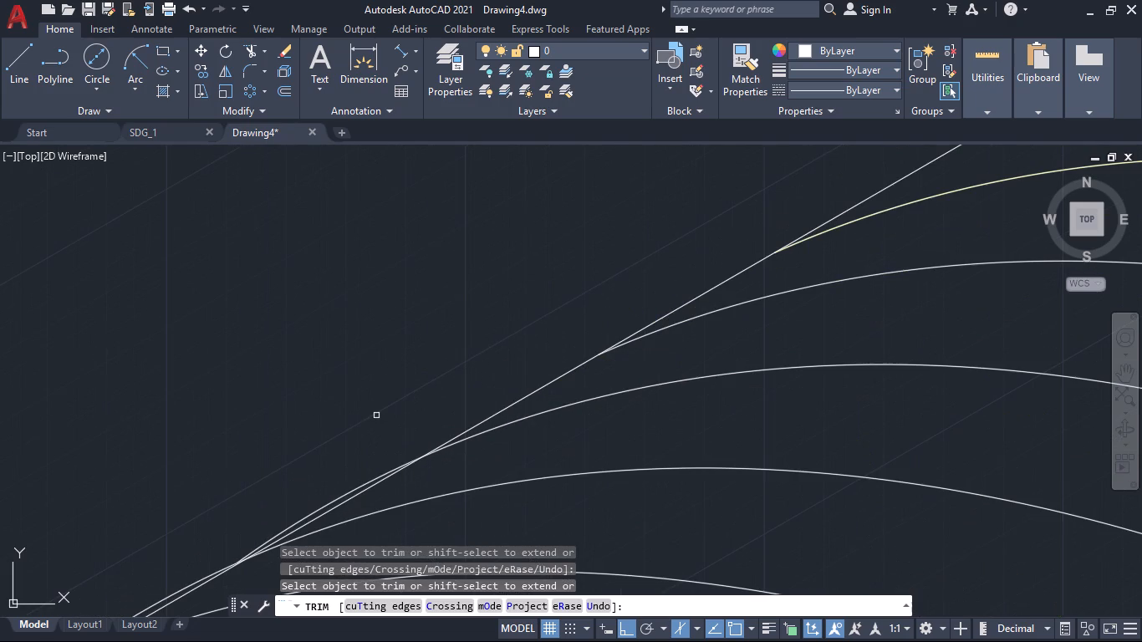
{"action": "left_click", "coordinate": [365, 483]}
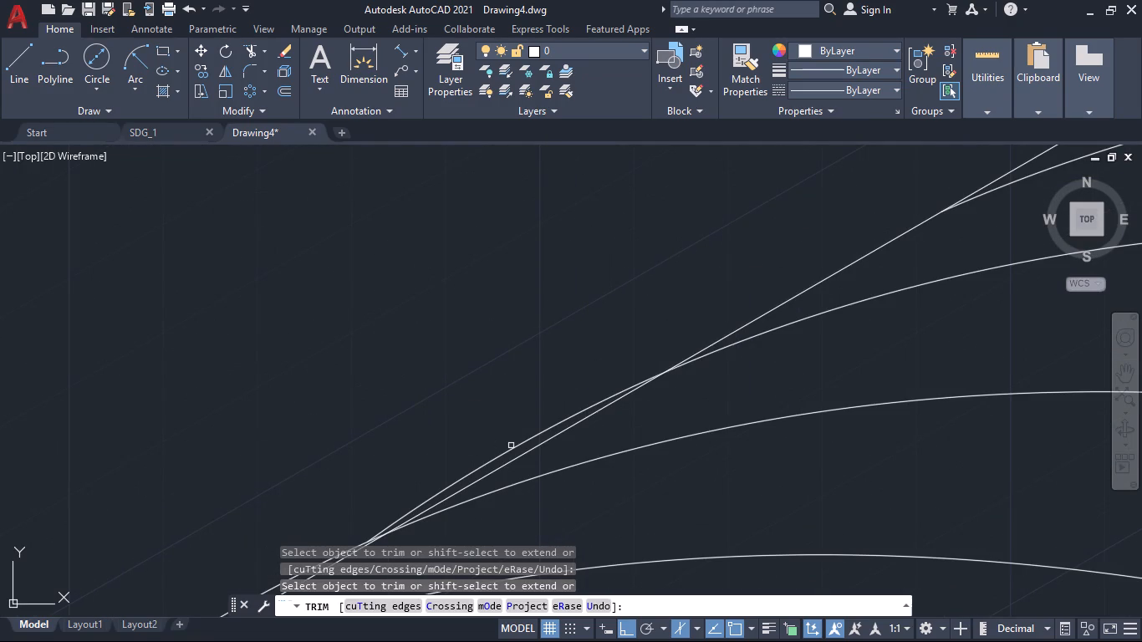
{"action": "left_click", "coordinate": [512, 447]}
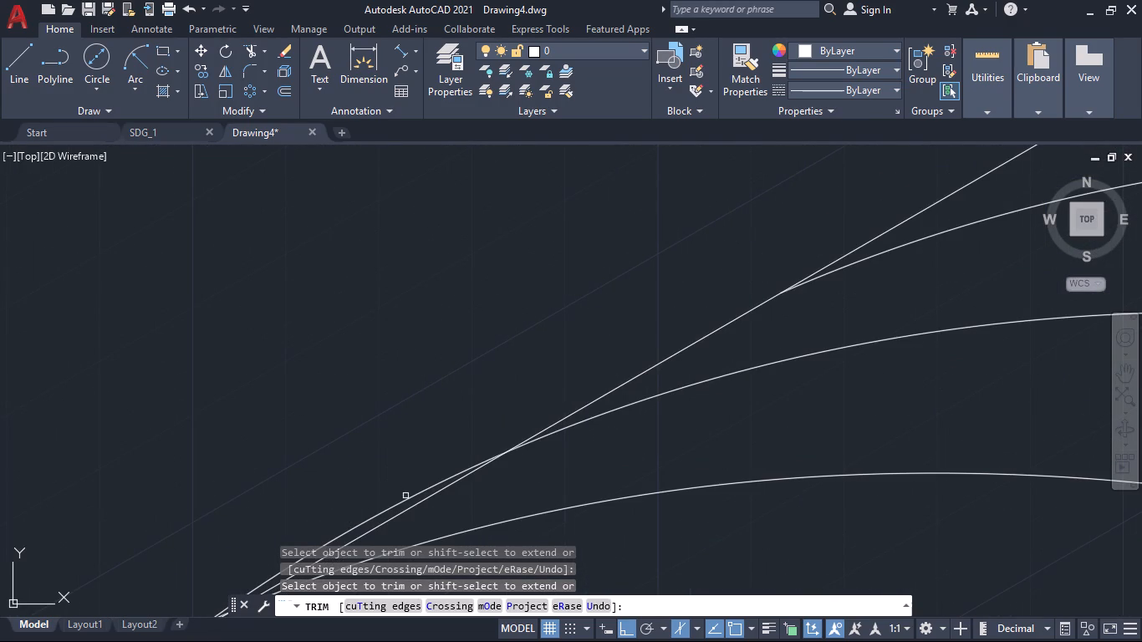
{"action": "left_click", "coordinate": [405, 501]}
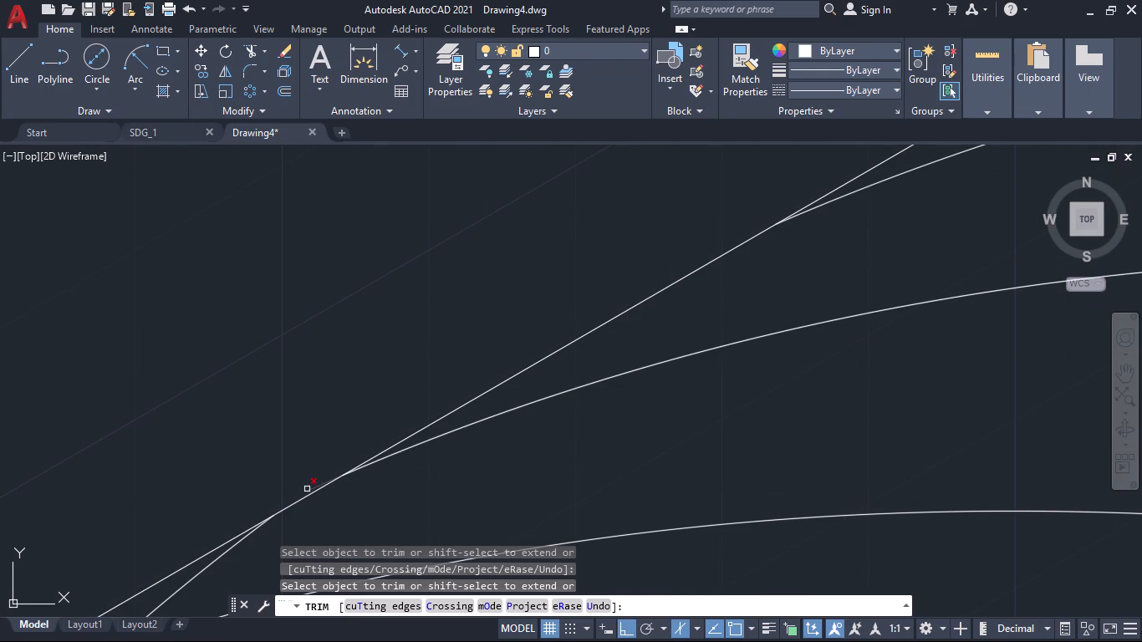
{"action": "left_click", "coordinate": [308, 489]}
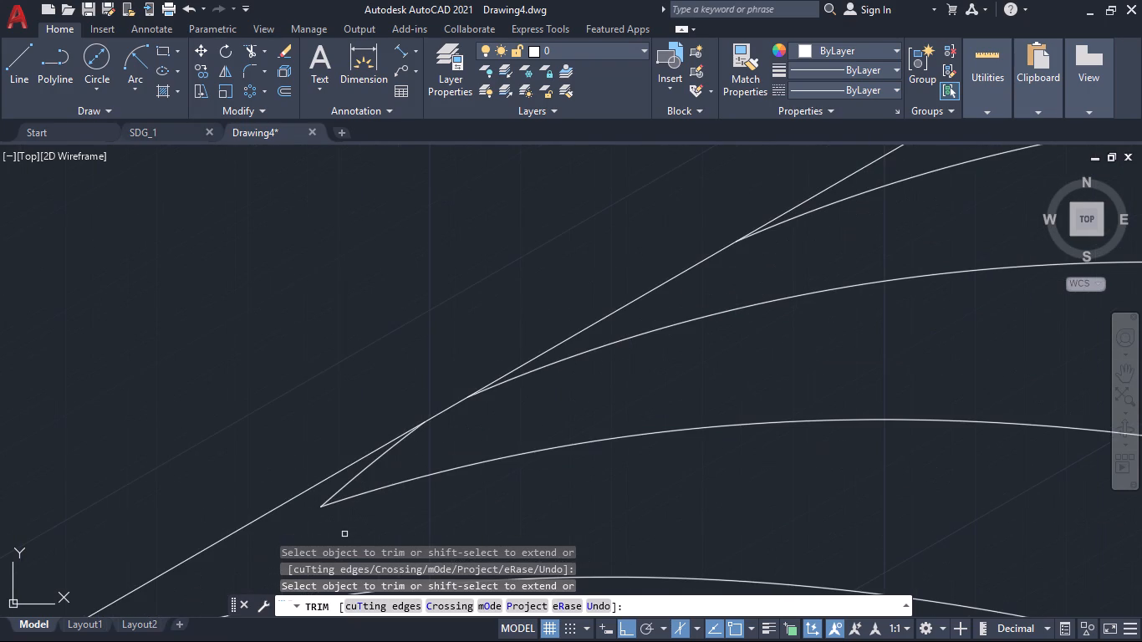
Clean up the stray arc ends near the front of the upper edge line so the first thread isocircles end on it.
{"action": "left_click", "coordinate": [343, 481]}
{"action": "left_click", "coordinate": [359, 480]}
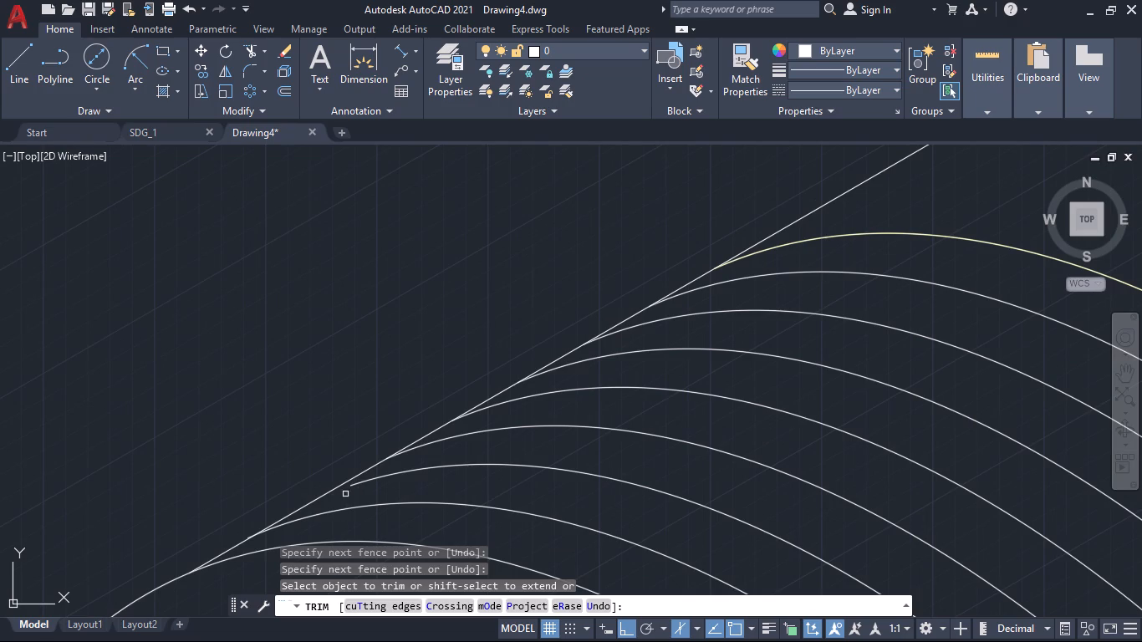
{"action": "left_click", "coordinate": [279, 521]}
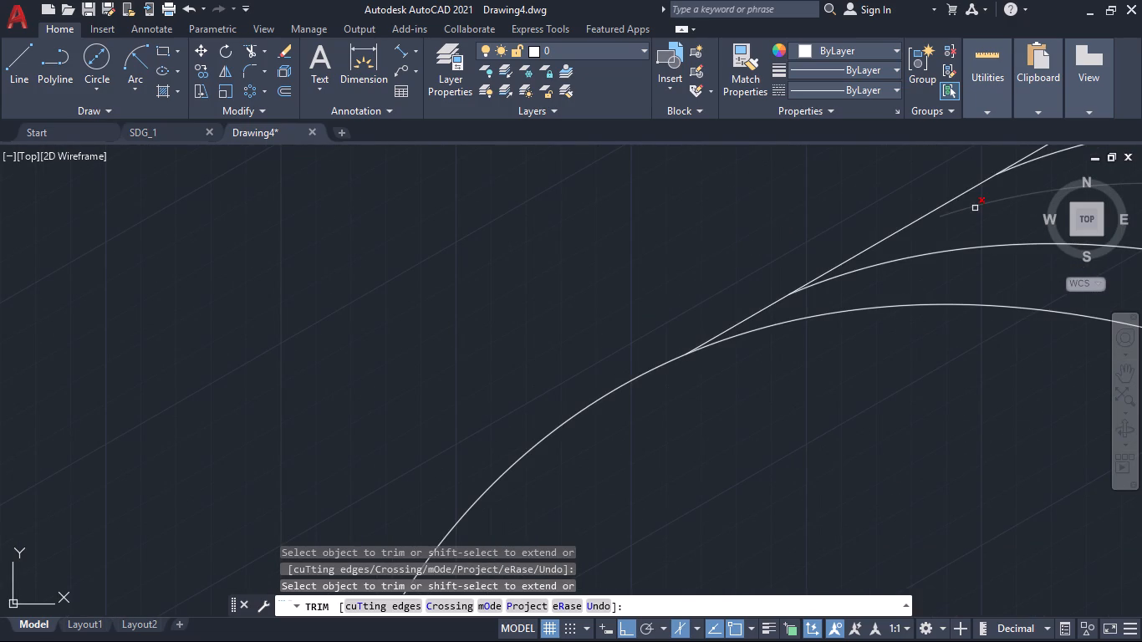
{"action": "left_click", "coordinate": [975, 208], "text": "shift"}
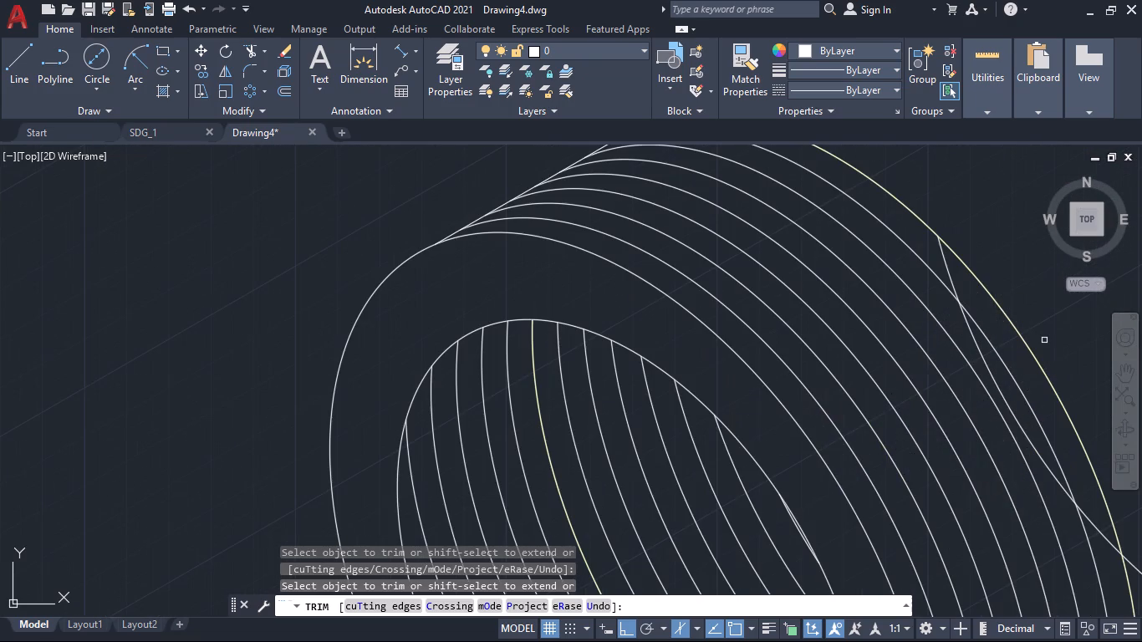
Trim the rear isocircle's hidden arc segments where they cross the last thread bands, up to the rearmost thread isocircle.
{"action": "left_click", "coordinate": [989, 309]}
{"action": "left_click", "coordinate": [947, 270]}
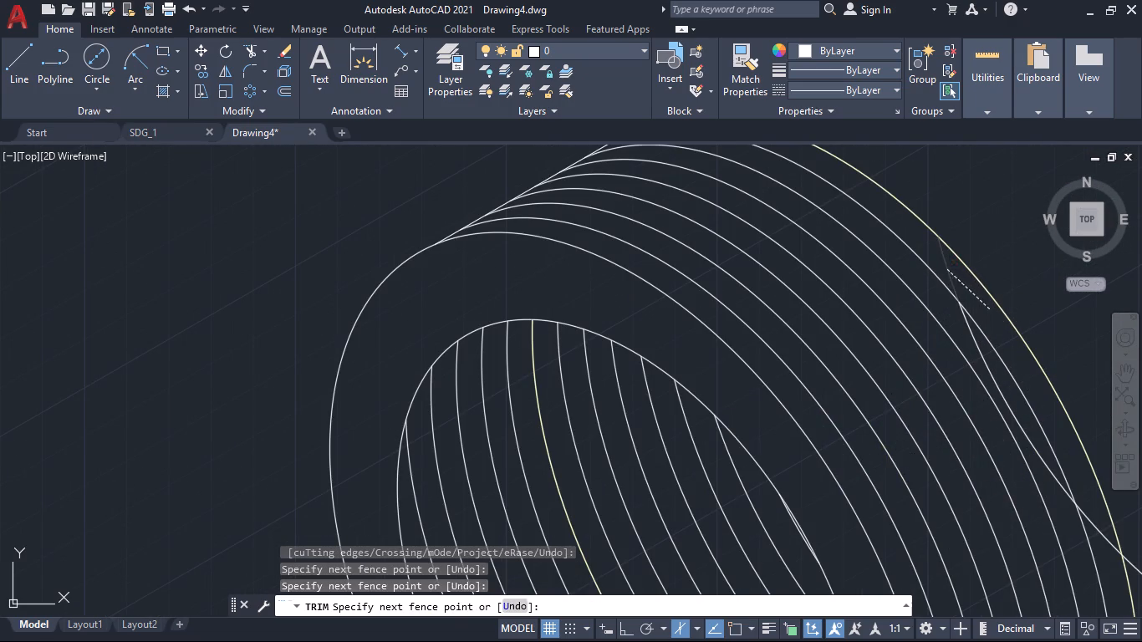
{"action": "left_click", "coordinate": [961, 338]}
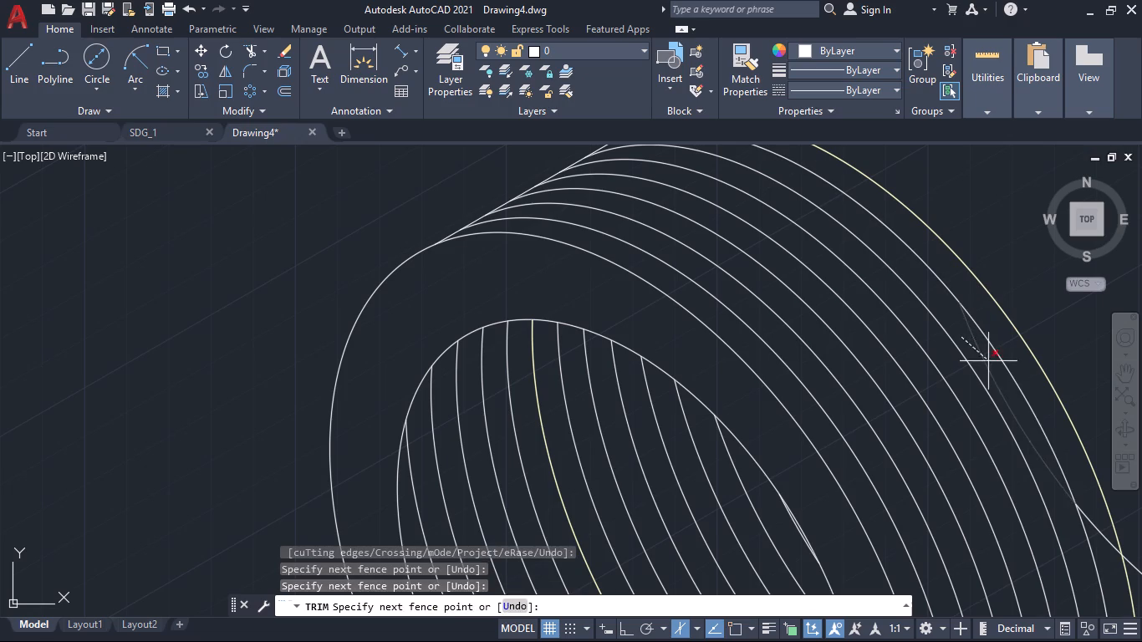
{"action": "left_click", "coordinate": [990, 362]}
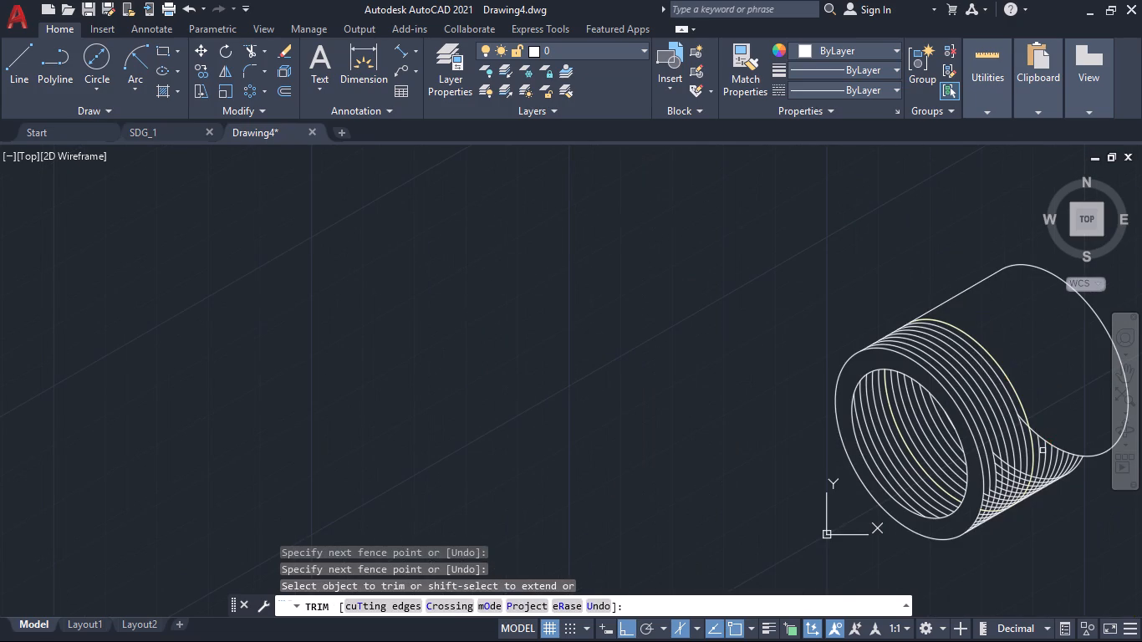
{"action": "left_click", "coordinate": [908, 262]}
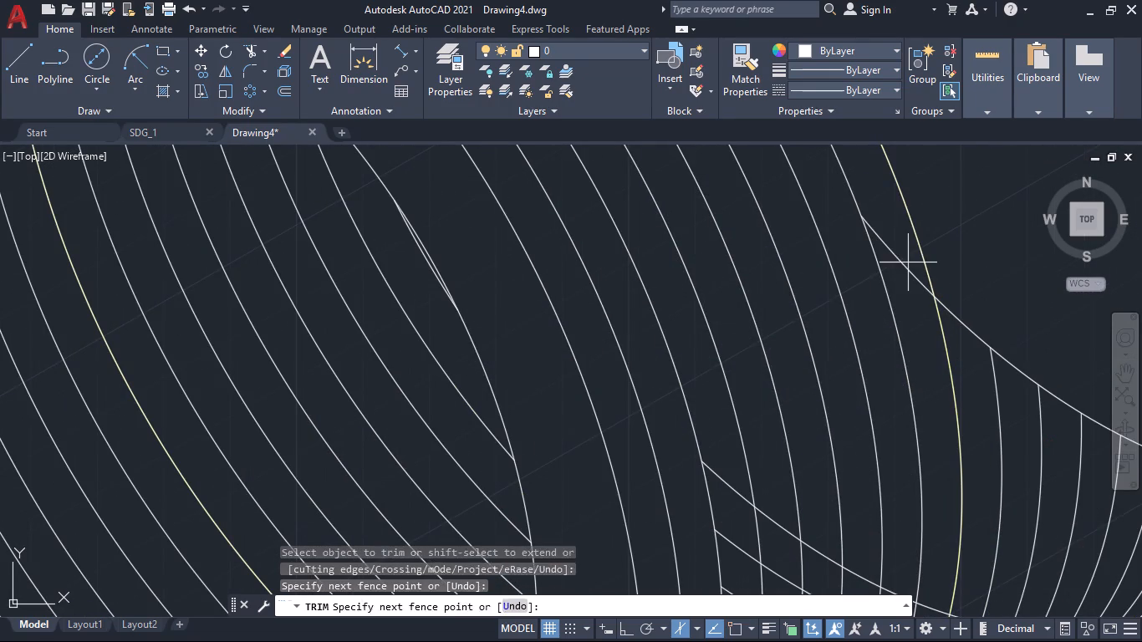
{"action": "left_click", "coordinate": [915, 305]}
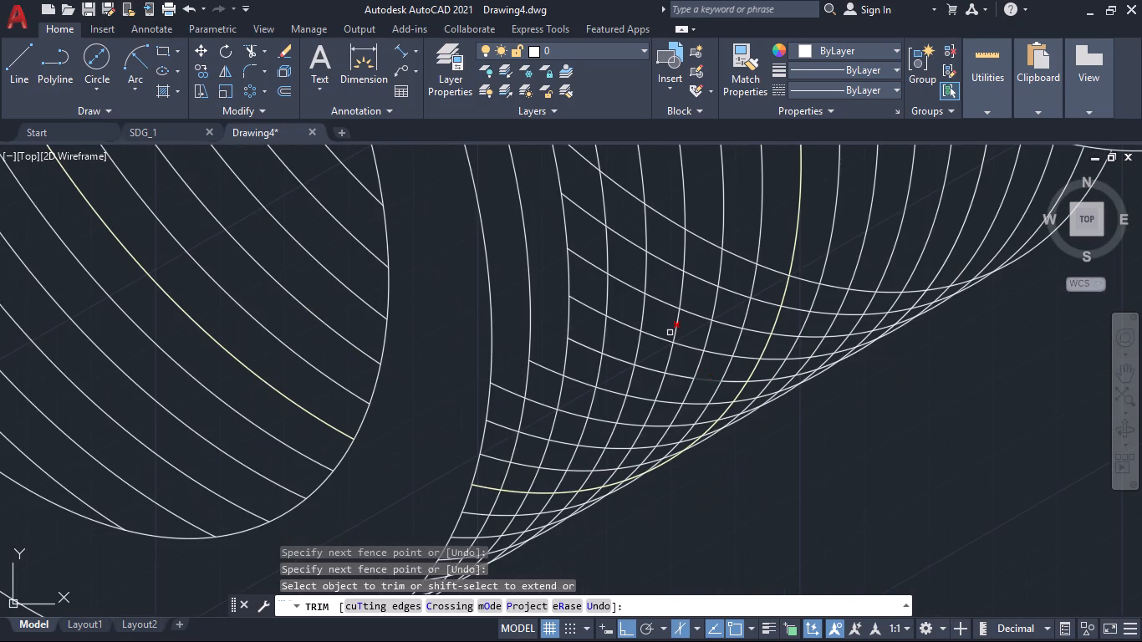
Fence-trim the crossing arc segments on the lower side of the first four thread bands, between the first and fifth outer isocircles.
{"action": "left_click_drag", "start_coordinate": [586, 155], "coordinate": [585, 174]}
{"action": "left_click_drag", "start_coordinate": [585, 174], "coordinate": [583, 271]}
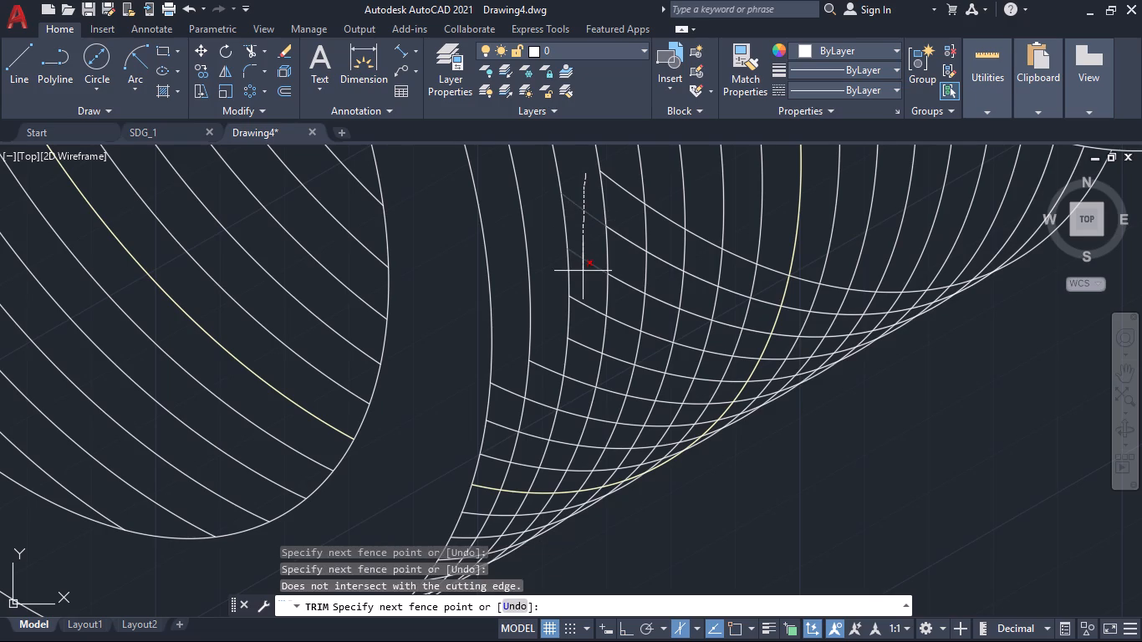
{"action": "left_click_drag", "start_coordinate": [583, 271], "coordinate": [565, 471]}
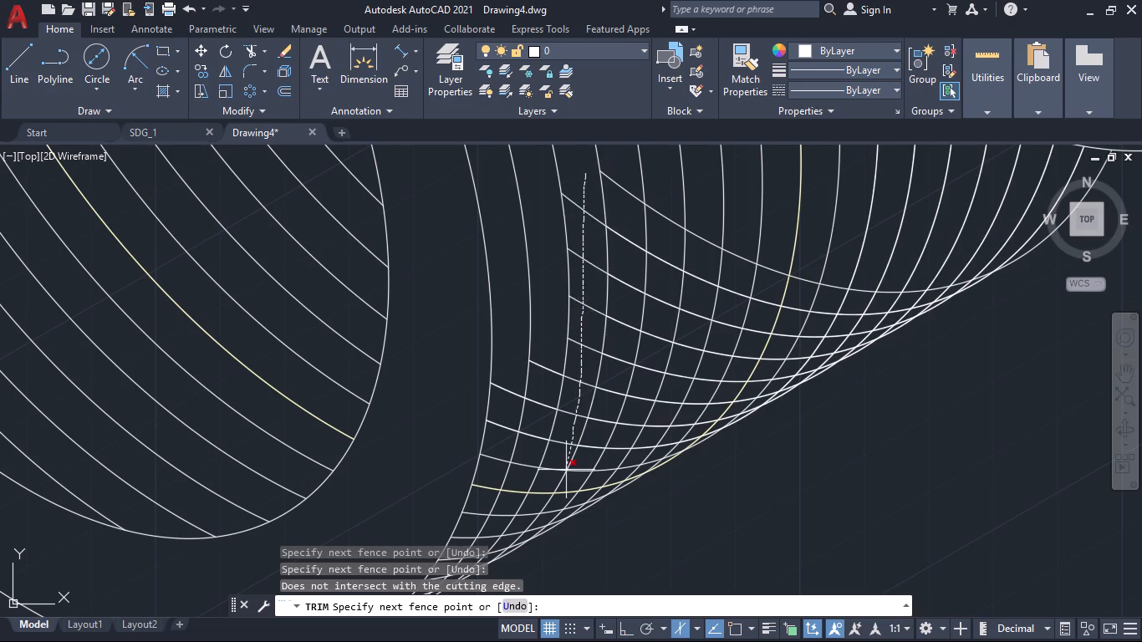
{"action": "left_click_drag", "start_coordinate": [565, 471], "coordinate": [522, 516]}
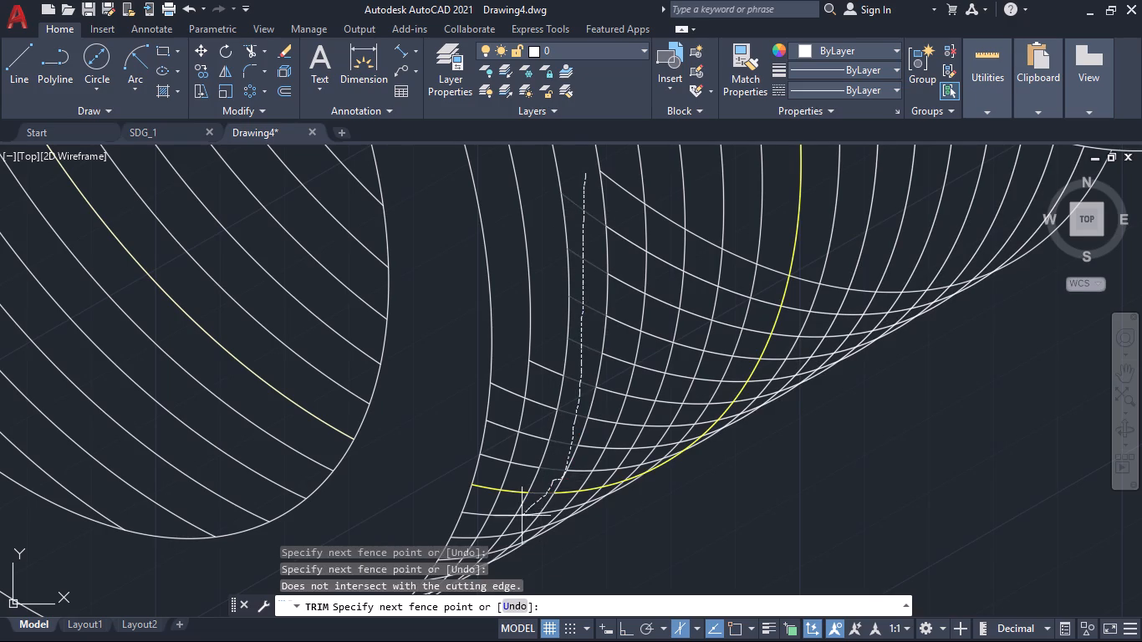
{"action": "left_click_drag", "start_coordinate": [522, 516], "coordinate": [499, 550]}
{"action": "left_click_drag", "start_coordinate": [499, 550], "coordinate": [497, 553]}
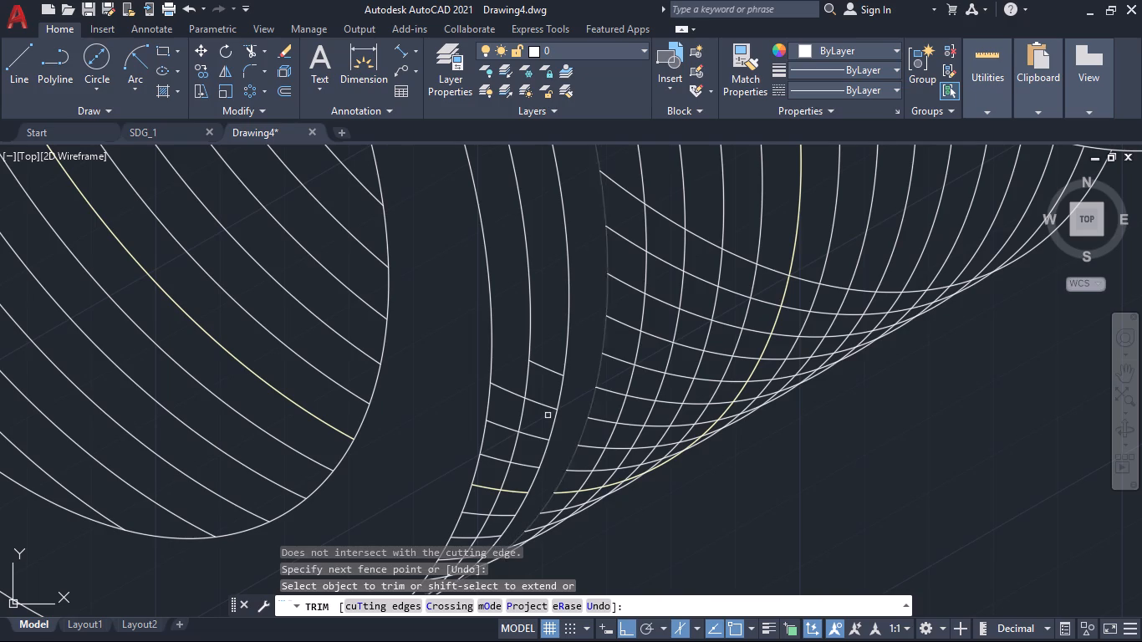
{"action": "left_click_drag", "start_coordinate": [550, 356], "coordinate": [494, 528]}
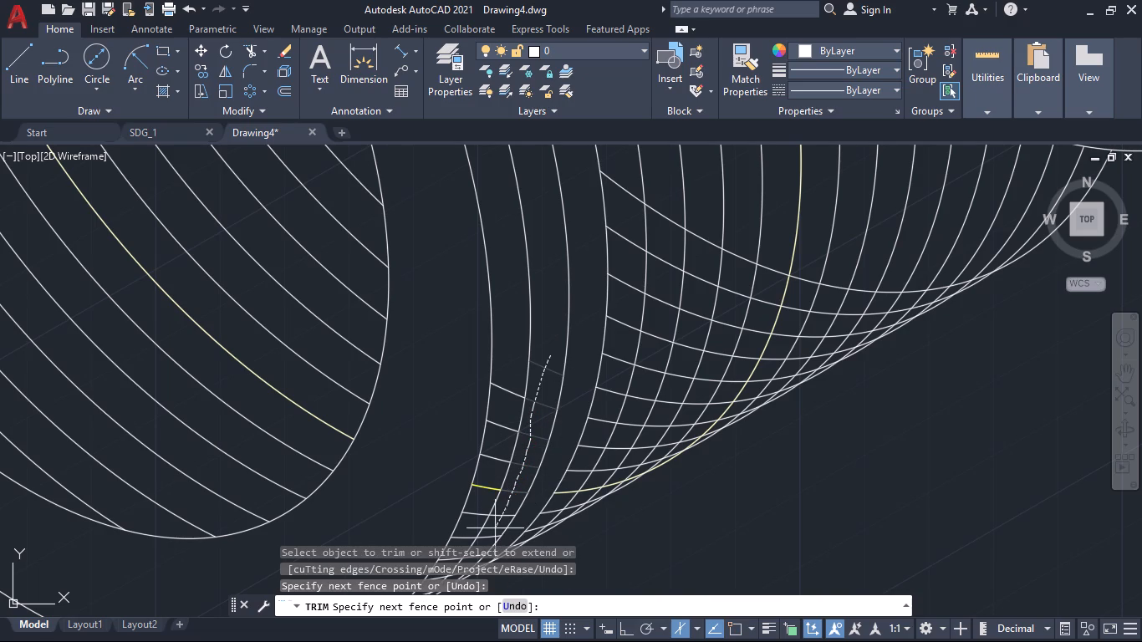
{"action": "left_click_drag", "start_coordinate": [494, 528], "coordinate": [480, 548]}
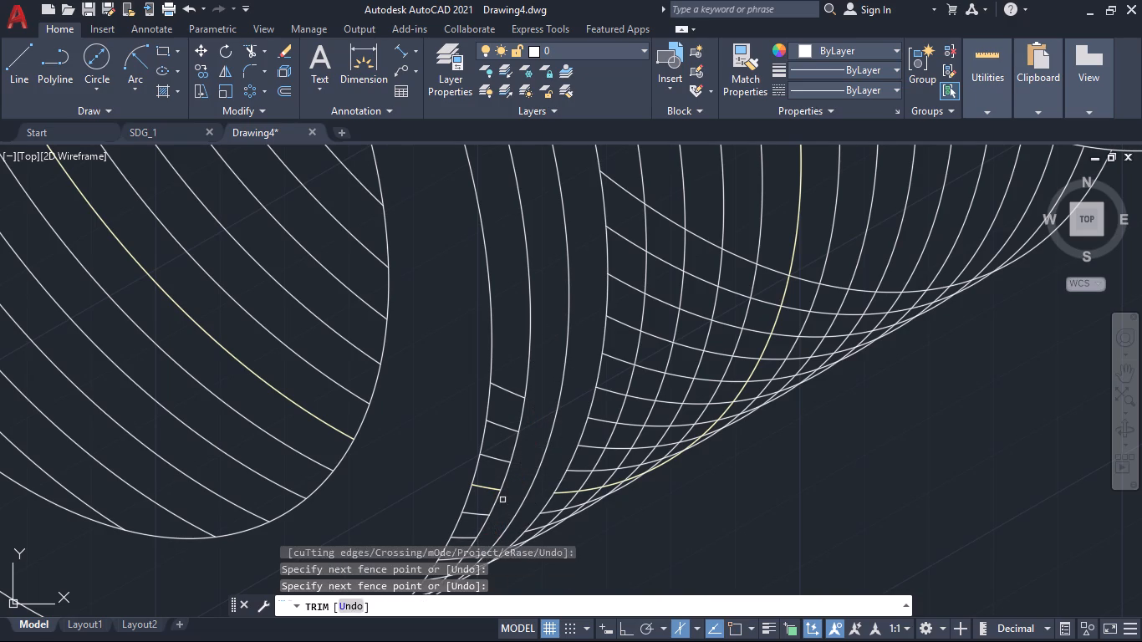
{"action": "left_click_drag", "start_coordinate": [510, 374], "coordinate": [491, 443]}
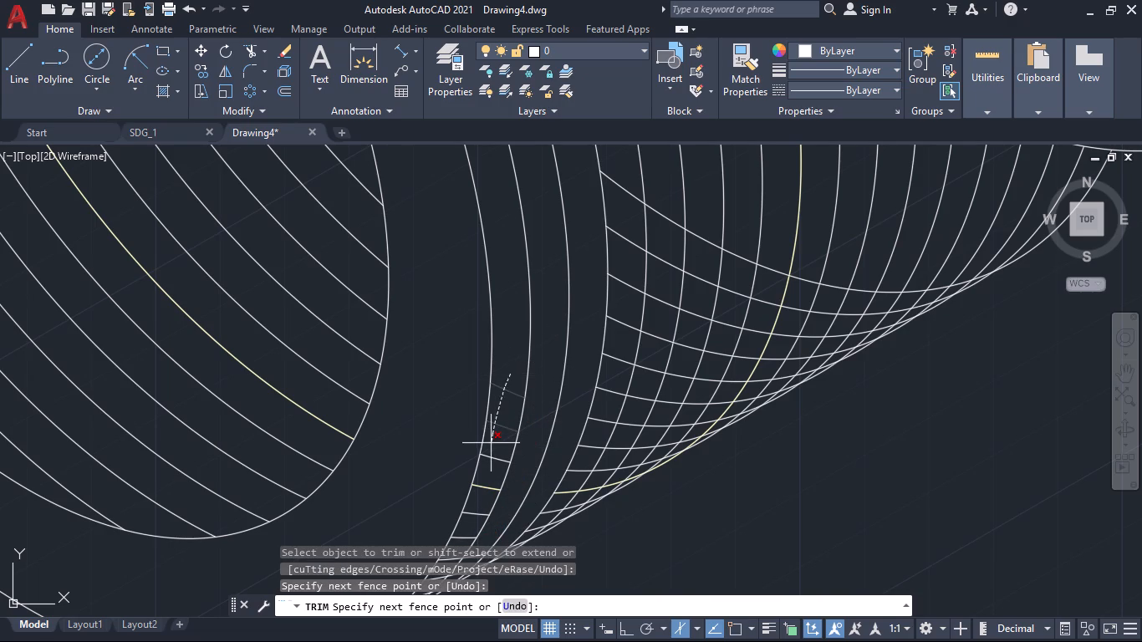
{"action": "left_click_drag", "start_coordinate": [491, 443], "coordinate": [454, 552]}
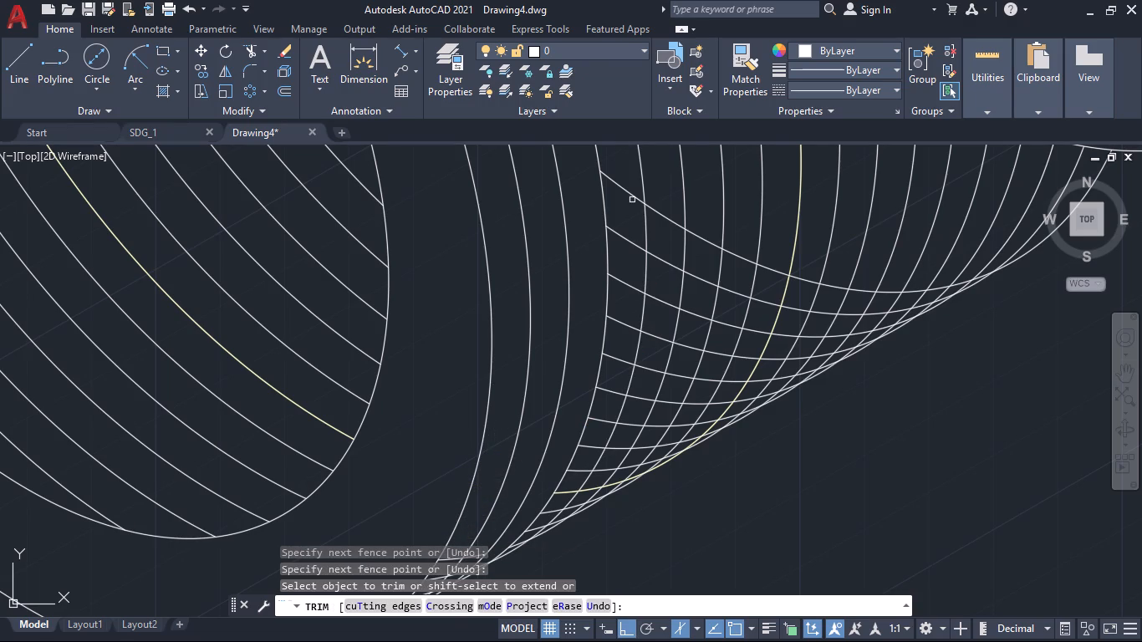
{"action": "left_click_drag", "start_coordinate": [630, 175], "coordinate": [623, 342]}
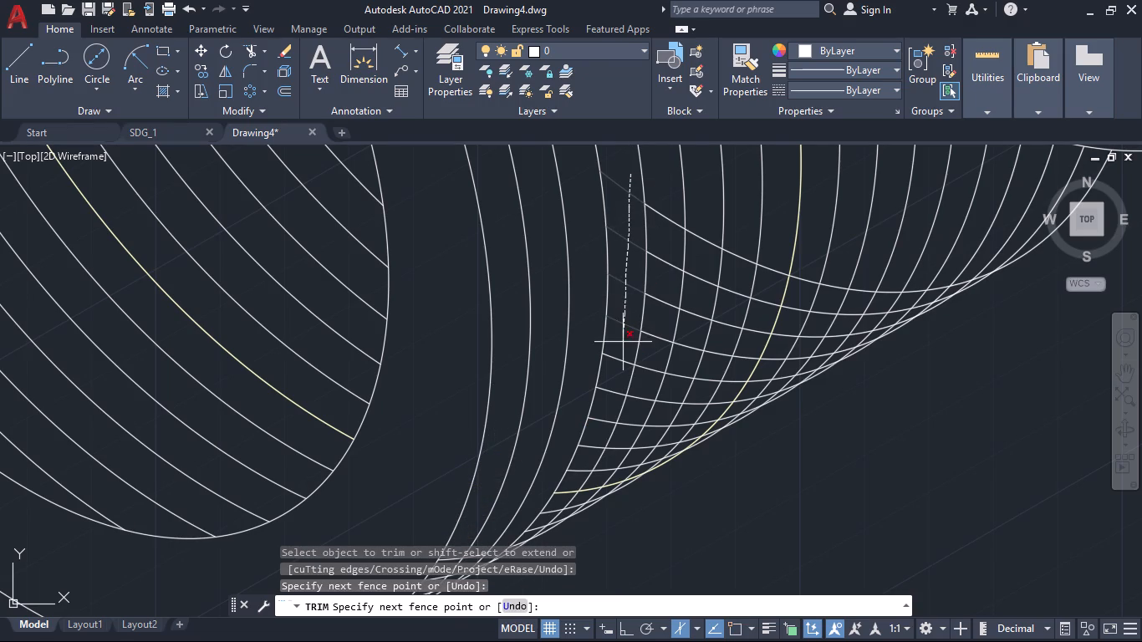
{"action": "left_click_drag", "start_coordinate": [623, 342], "coordinate": [574, 489]}
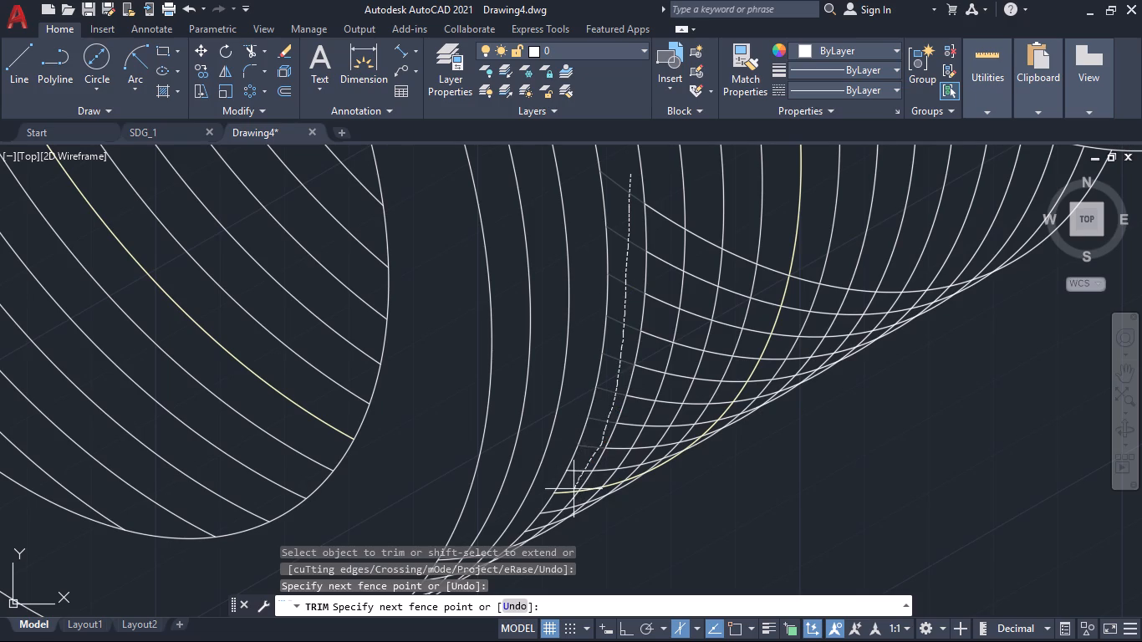
{"action": "left_click_drag", "start_coordinate": [574, 489], "coordinate": [534, 532]}
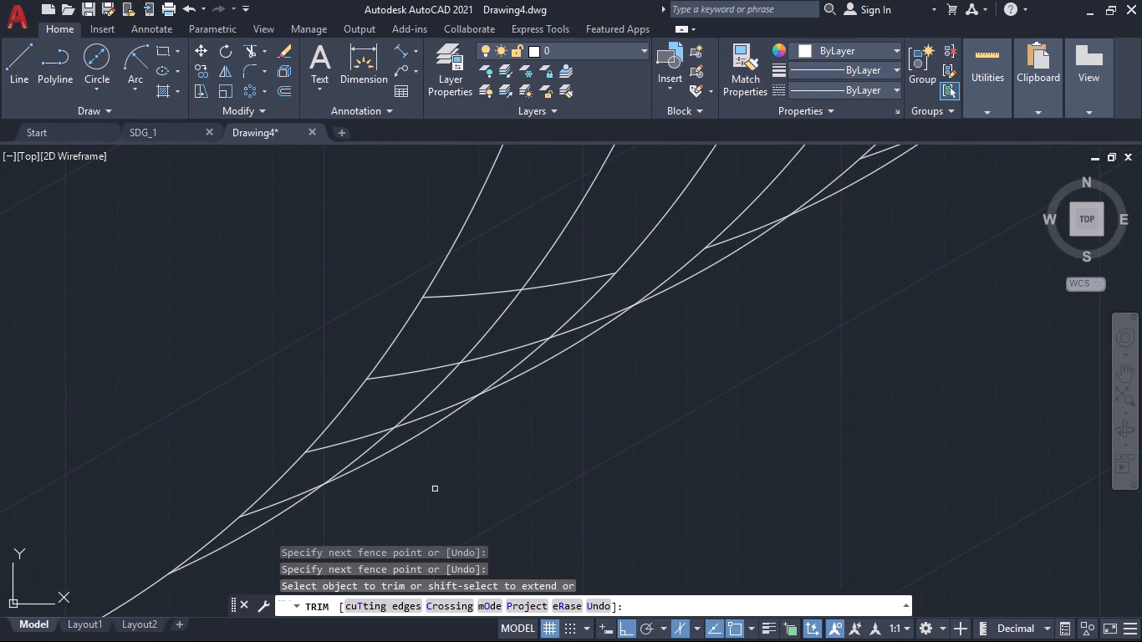
Trim the leftover crossing arc segments at the narrow lower tips of the front thread bands.
{"action": "left_click", "coordinate": [489, 247]}
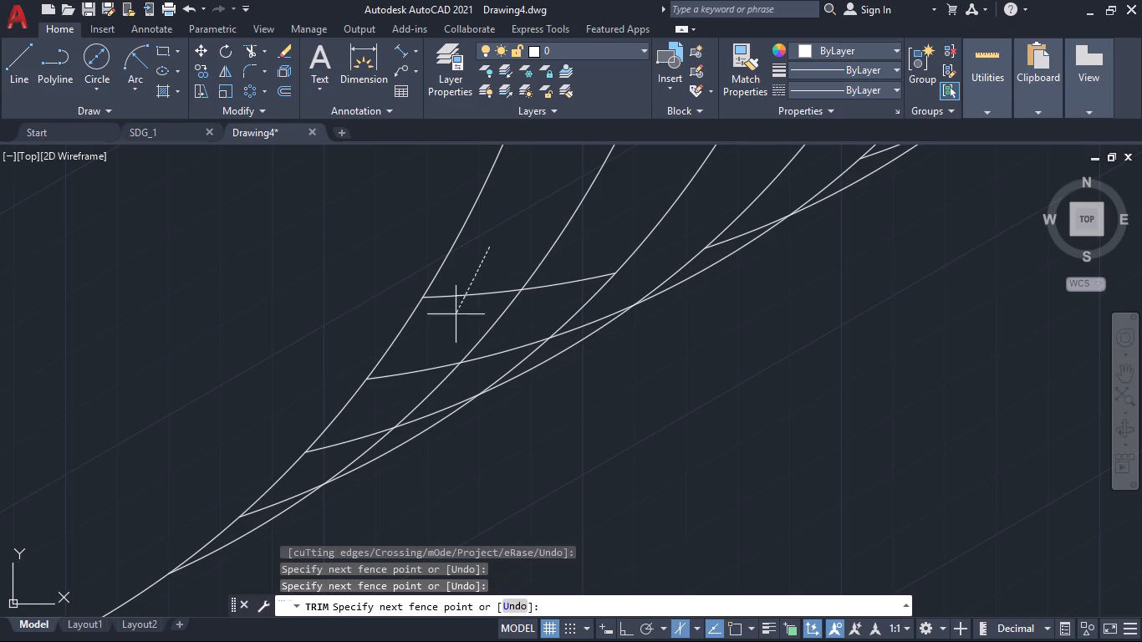
{"action": "left_click", "coordinate": [281, 504]}
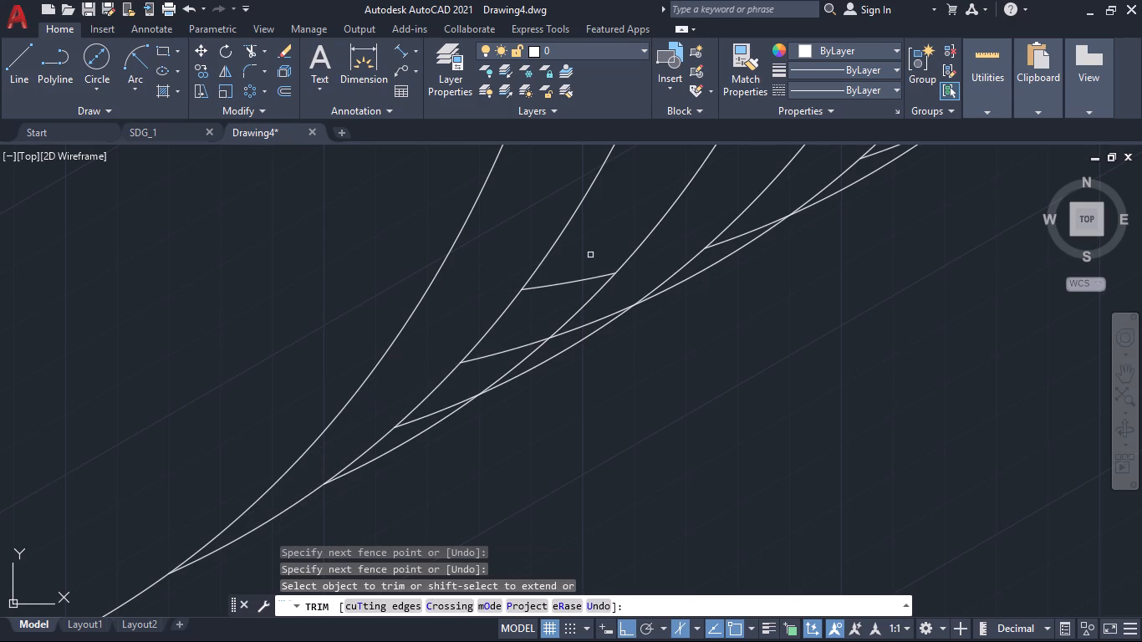
{"action": "left_click", "coordinate": [590, 255]}
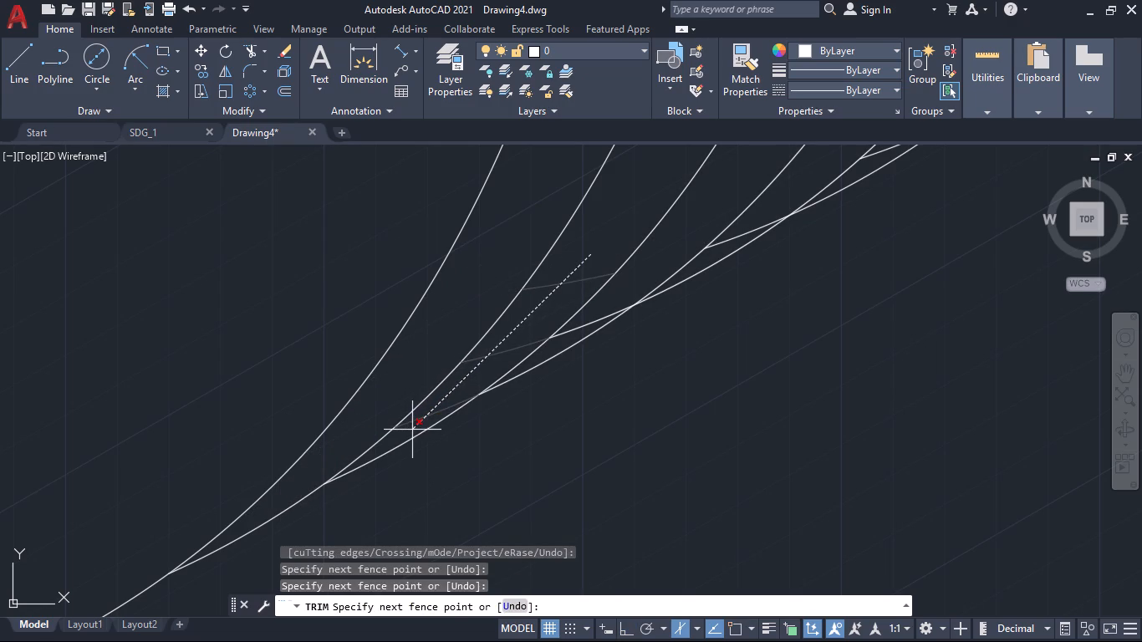
{"action": "left_click", "coordinate": [412, 430]}
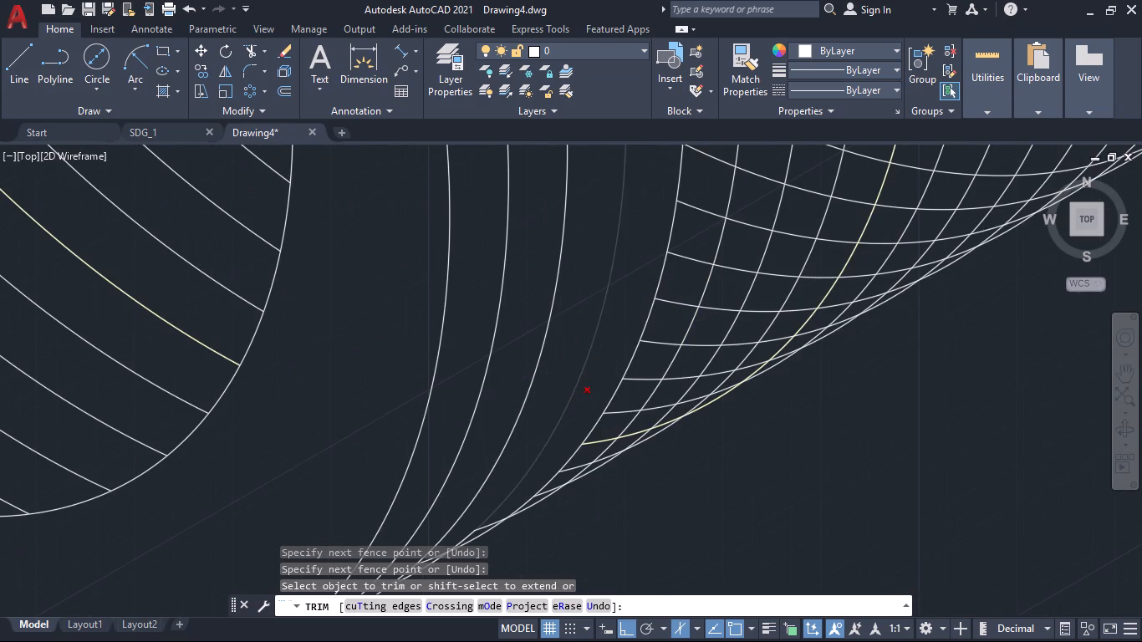
{"action": "left_click", "coordinate": [488, 526]}
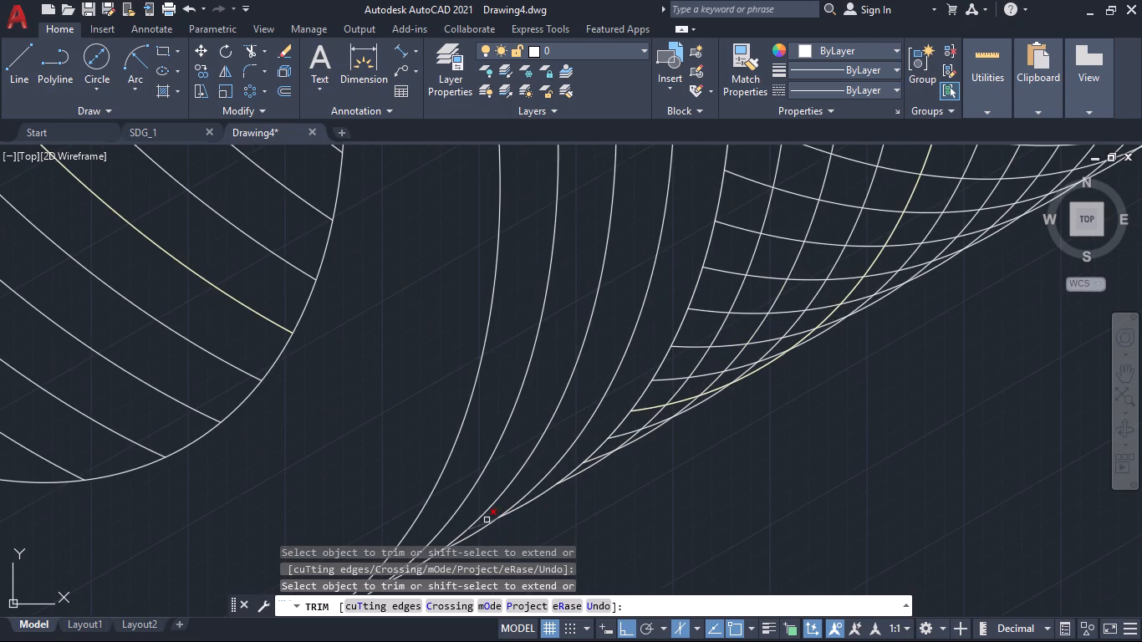
{"action": "left_click", "coordinate": [486, 520]}
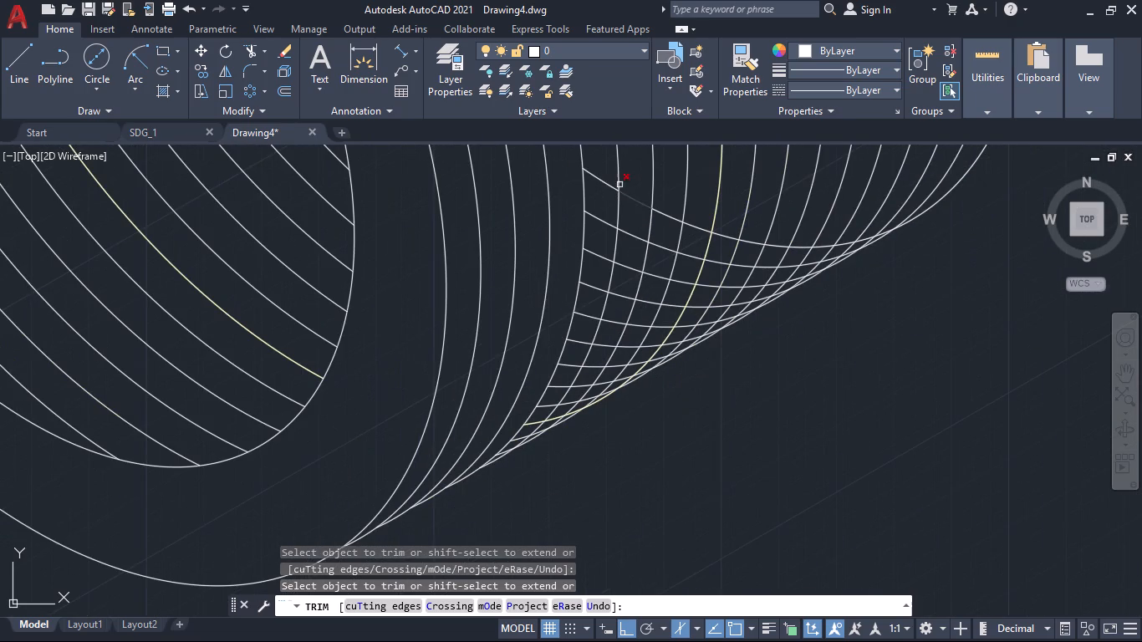
Fence-trim the crossing arc segments in the fifth thread band, between the fifth and sixth outer isocircles, including its narrow lower tip.
{"action": "left_click_drag", "start_coordinate": [601, 169], "coordinate": [596, 242]}
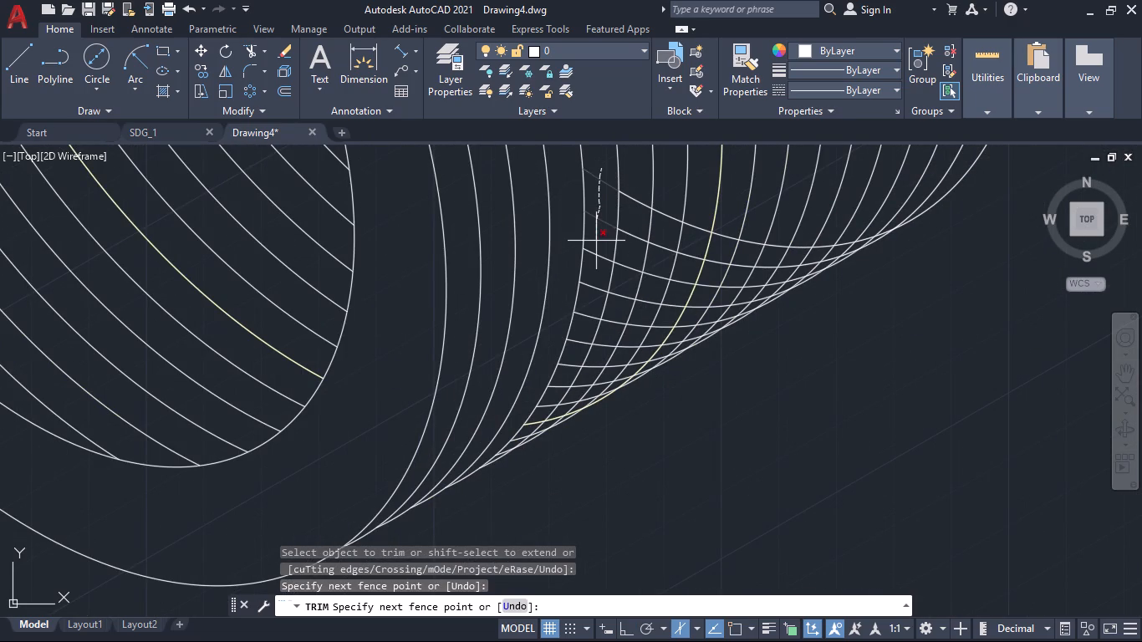
{"action": "left_click_drag", "start_coordinate": [596, 242], "coordinate": [553, 401]}
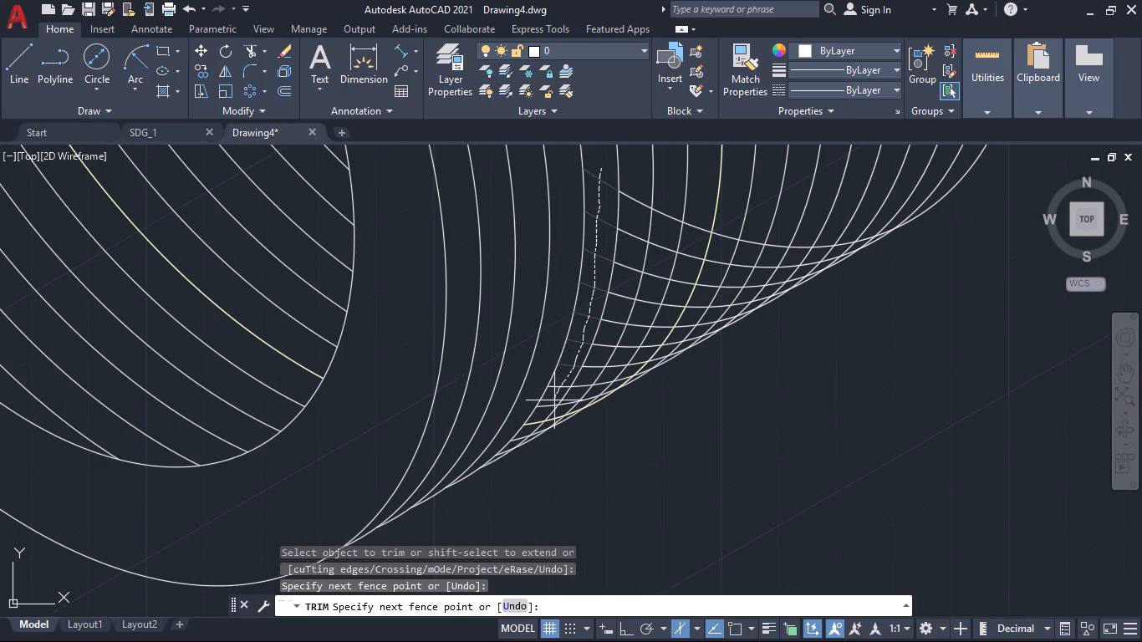
{"action": "left_click_drag", "start_coordinate": [553, 401], "coordinate": [521, 435]}
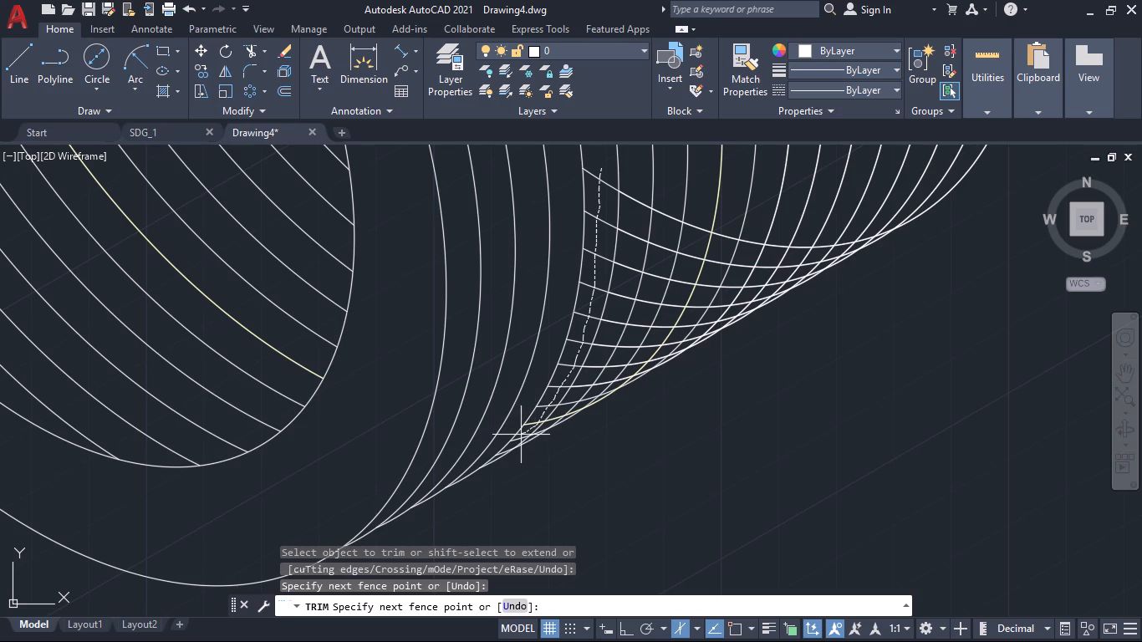
{"action": "left_click_drag", "start_coordinate": [521, 435], "coordinate": [516, 441]}
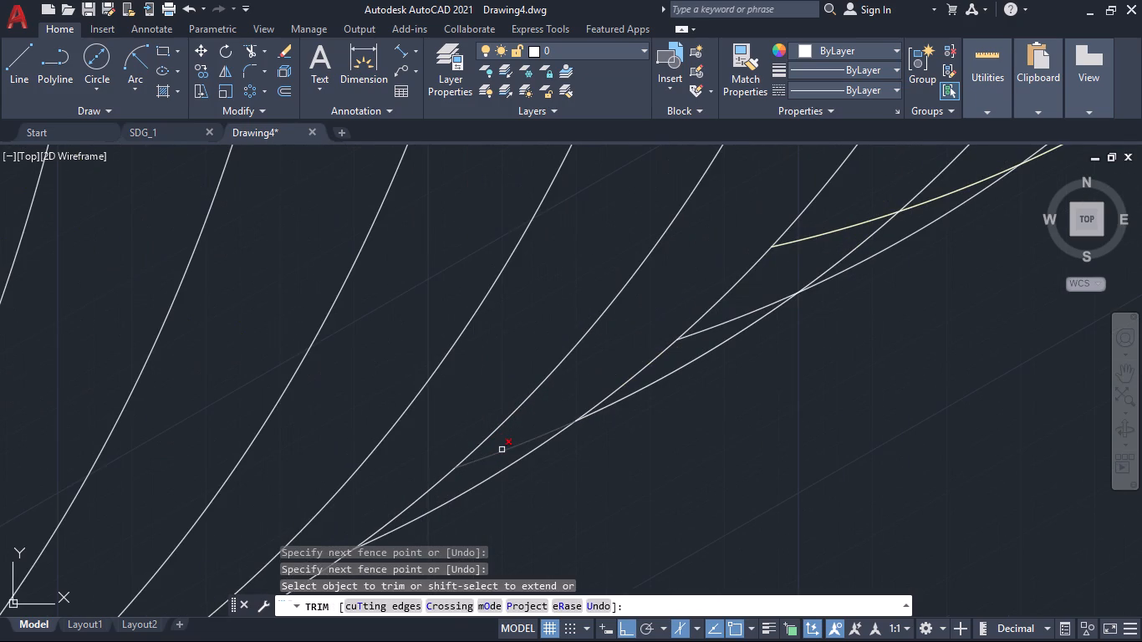
{"action": "left_click", "coordinate": [502, 450]}
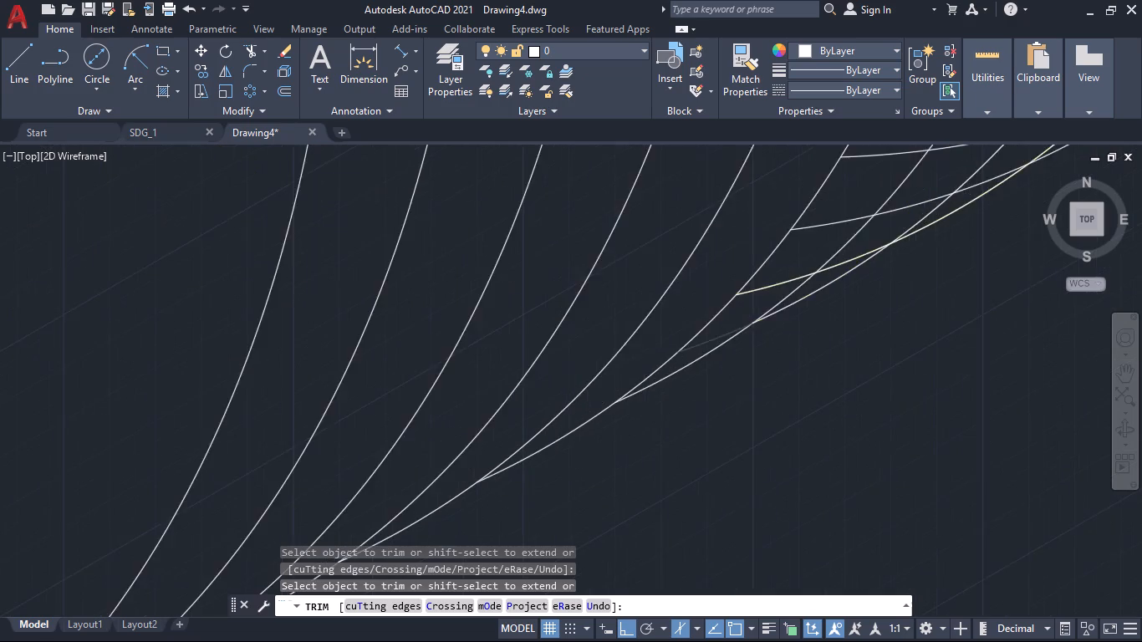
{"action": "left_click_drag", "start_coordinate": [670, 368], "coordinate": [817, 210]}
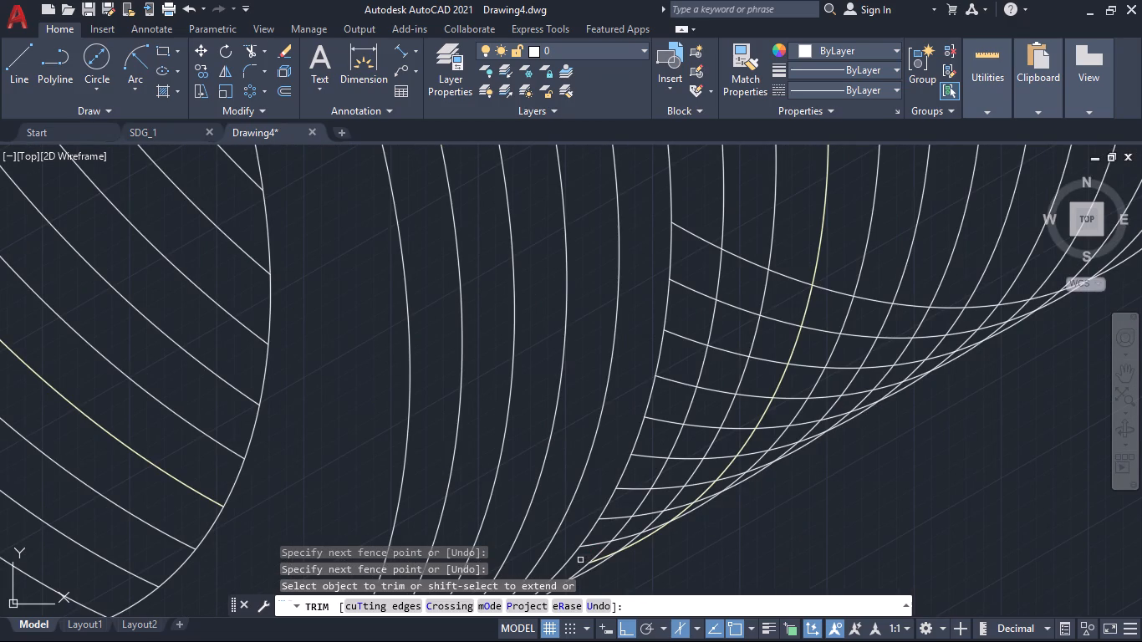
Fence-trim the crossing arc segments in the next three thread bands, from the sixth outer isocircle up to the yellow one.
{"action": "left_click_drag", "start_coordinate": [579, 561], "coordinate": [660, 410]}
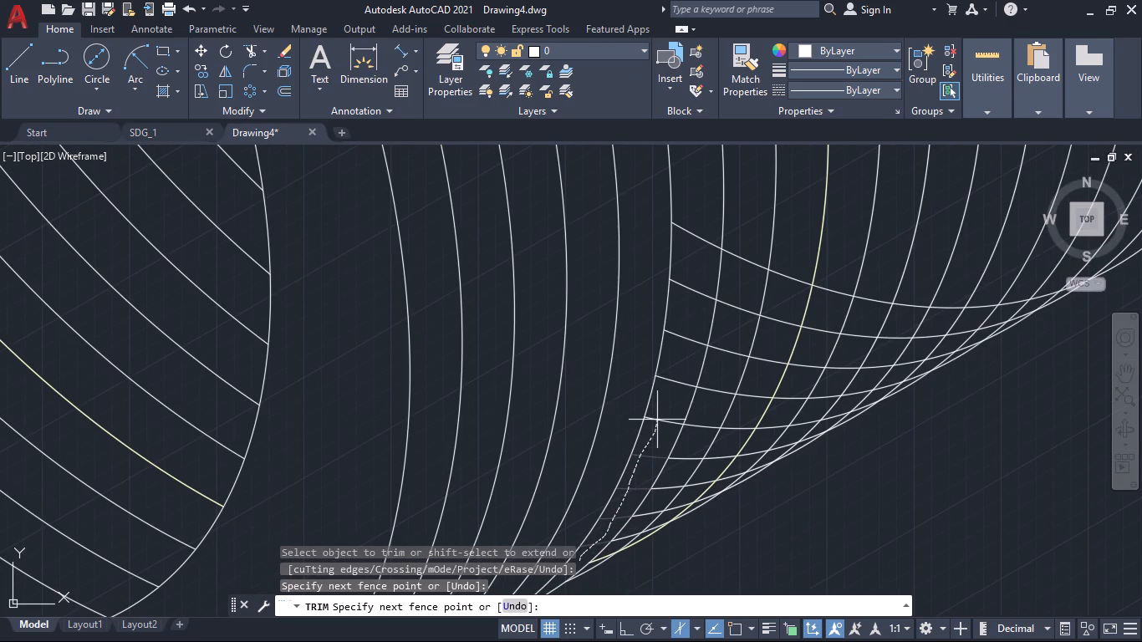
{"action": "left_click_drag", "start_coordinate": [660, 410], "coordinate": [698, 203]}
{"action": "left_click_drag", "start_coordinate": [744, 220], "coordinate": [739, 307]}
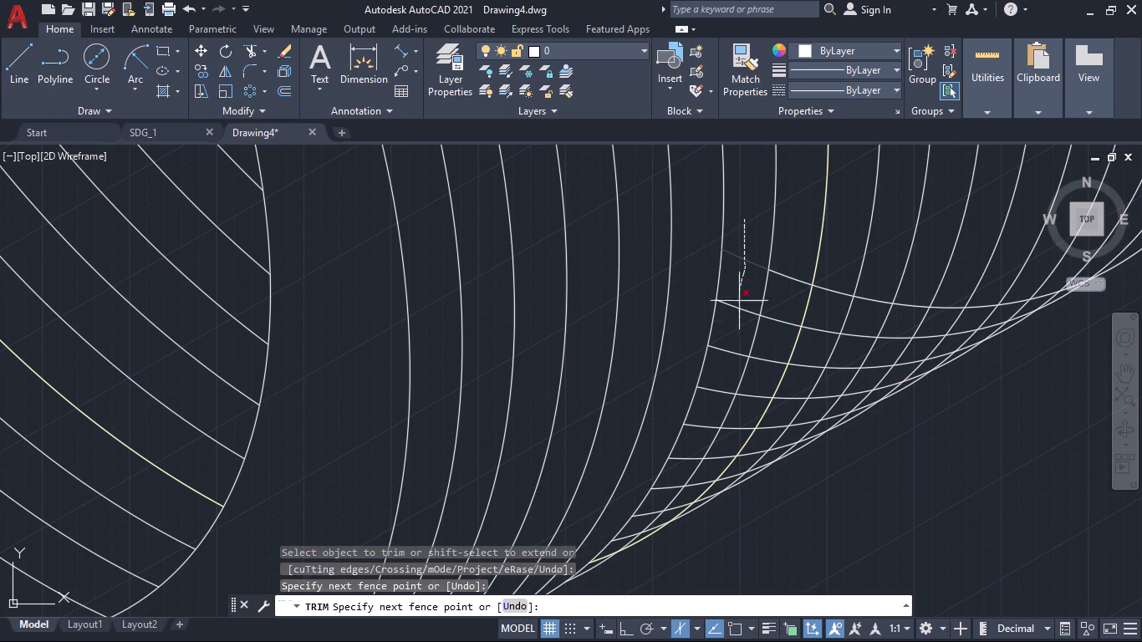
{"action": "left_click_drag", "start_coordinate": [739, 307], "coordinate": [672, 491]}
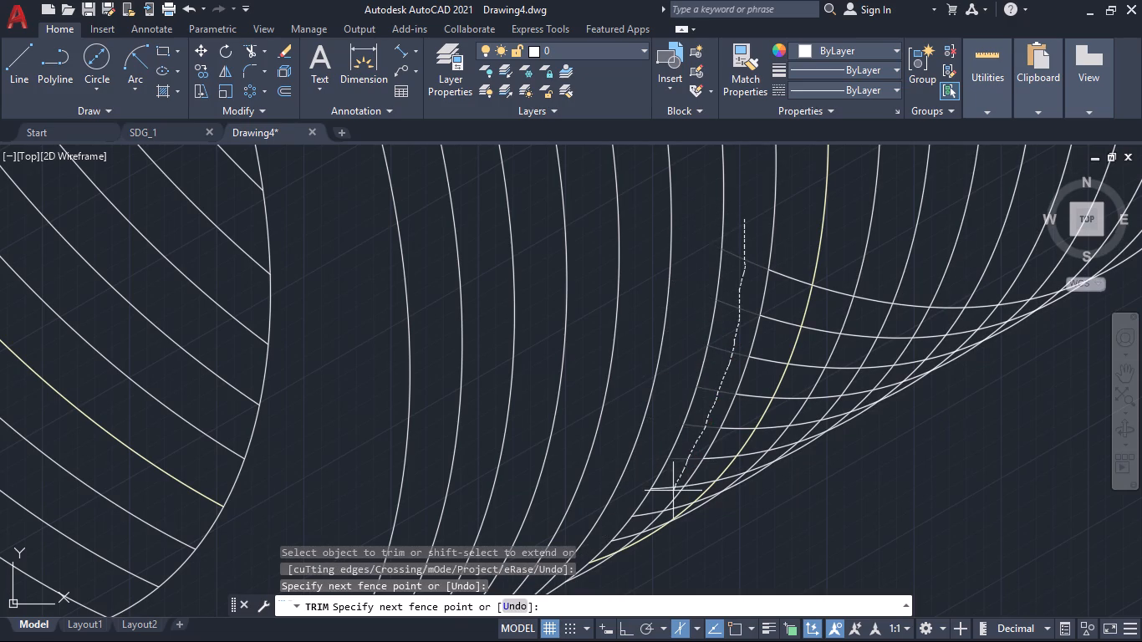
{"action": "left_click_drag", "start_coordinate": [672, 491], "coordinate": [621, 539]}
{"action": "left_click_drag", "start_coordinate": [621, 539], "coordinate": [600, 559]}
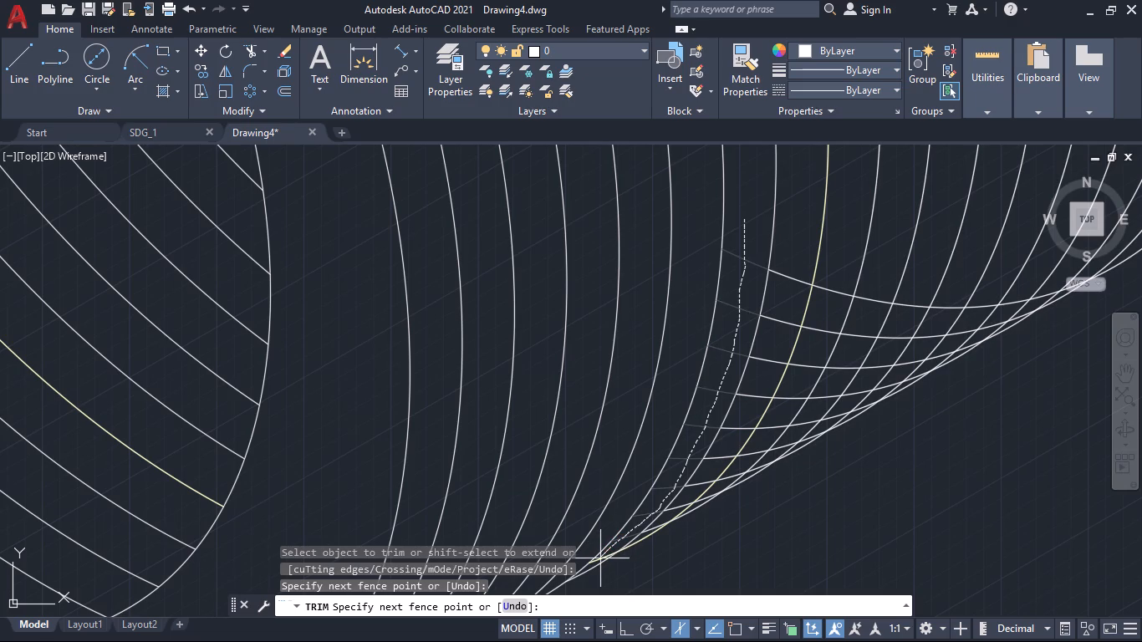
{"action": "left_click_drag", "start_coordinate": [600, 559], "coordinate": [599, 561]}
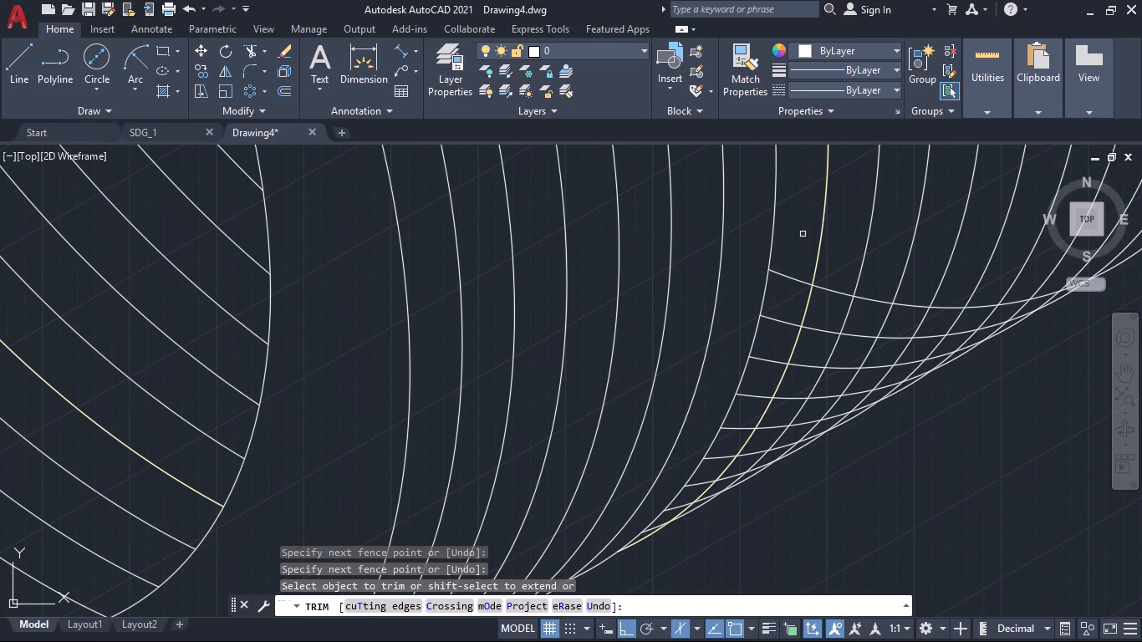
{"action": "left_click_drag", "start_coordinate": [802, 227], "coordinate": [726, 457]}
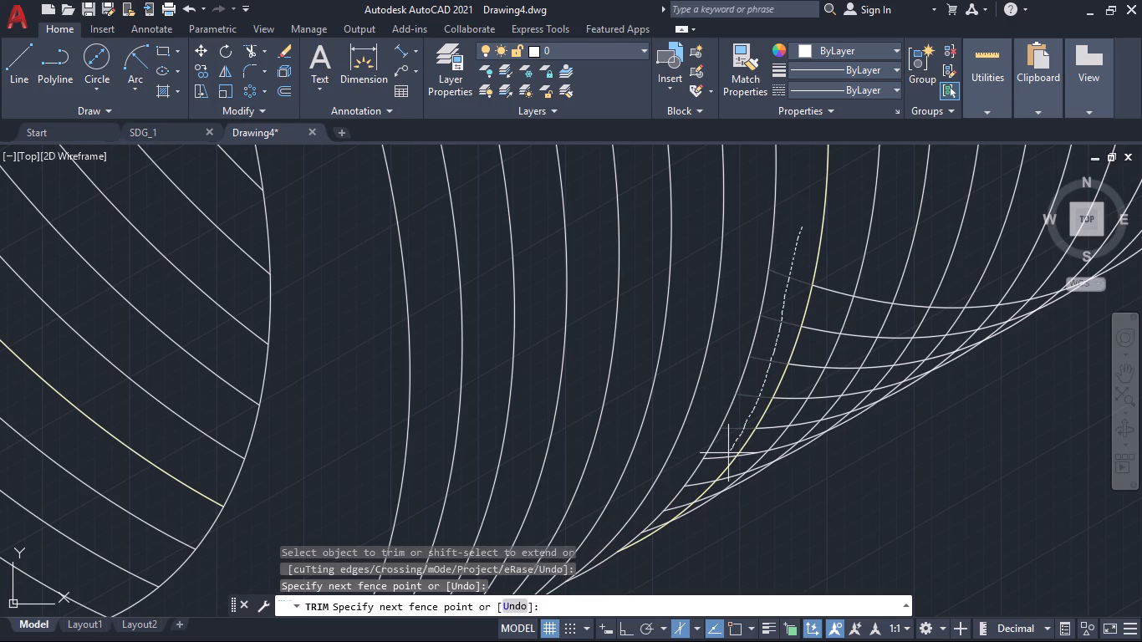
{"action": "left_click_drag", "start_coordinate": [726, 457], "coordinate": [676, 512]}
{"action": "left_click_drag", "start_coordinate": [676, 512], "coordinate": [655, 527]}
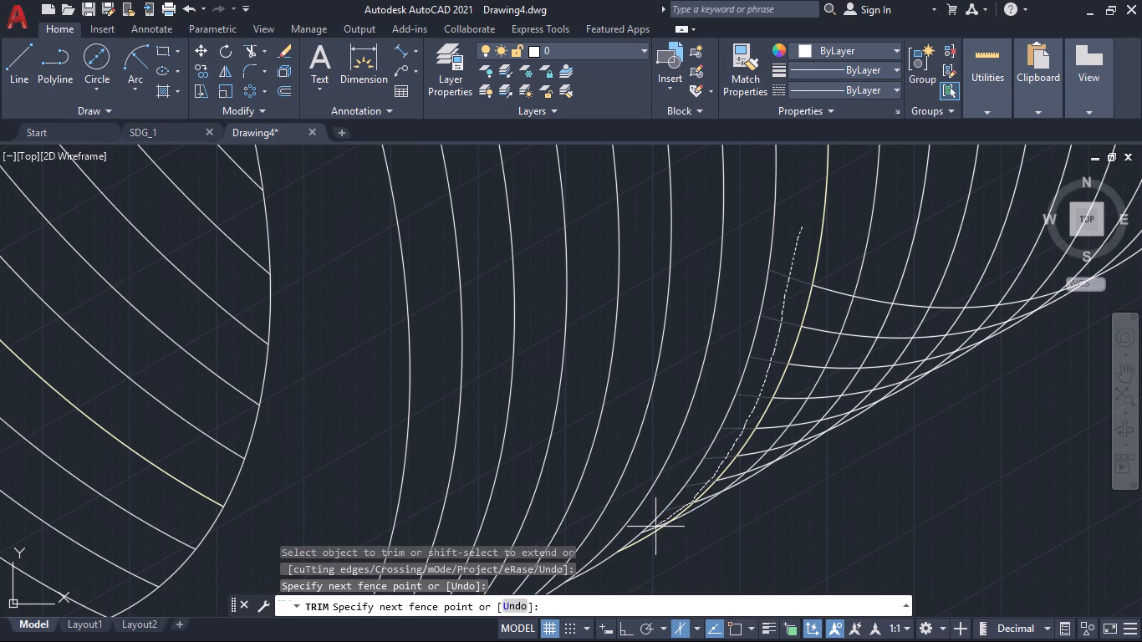
{"action": "left_click_drag", "start_coordinate": [655, 527], "coordinate": [650, 530]}
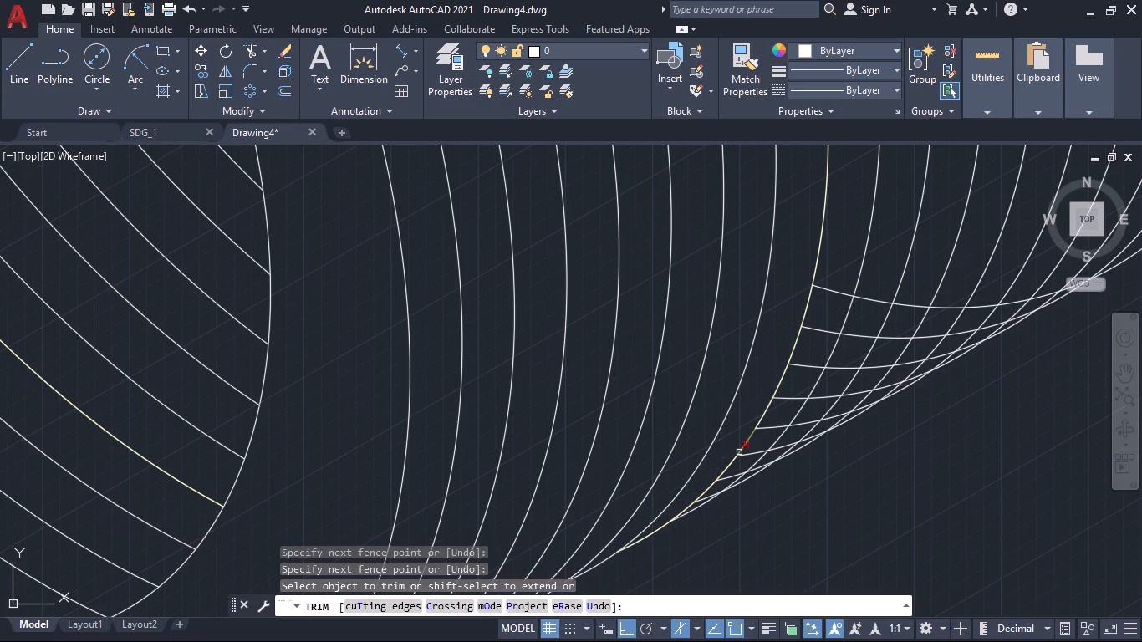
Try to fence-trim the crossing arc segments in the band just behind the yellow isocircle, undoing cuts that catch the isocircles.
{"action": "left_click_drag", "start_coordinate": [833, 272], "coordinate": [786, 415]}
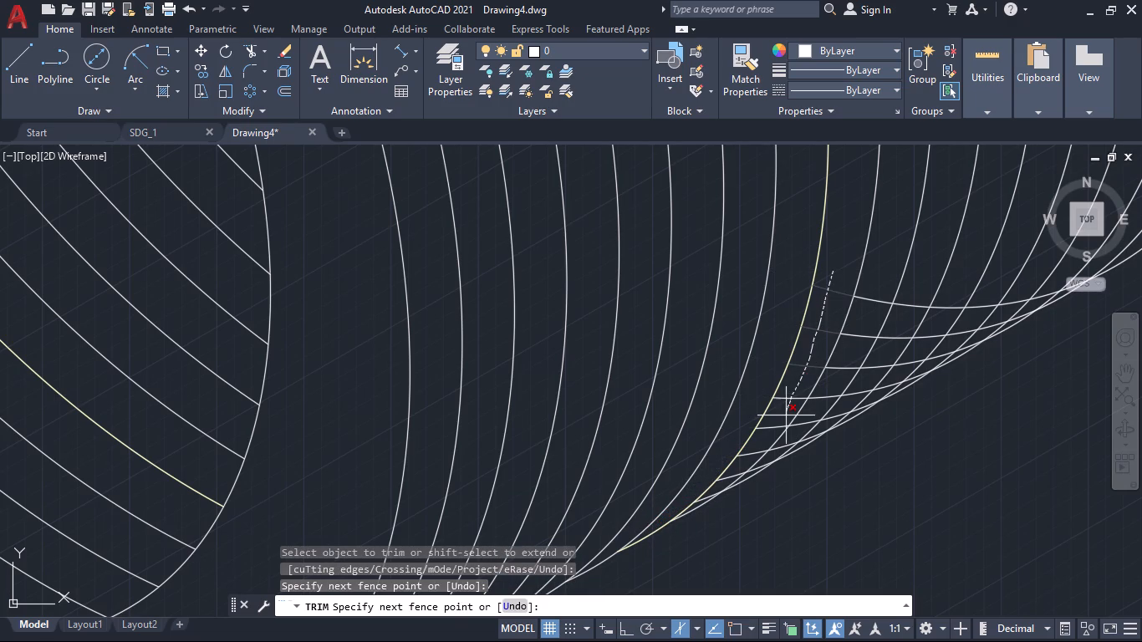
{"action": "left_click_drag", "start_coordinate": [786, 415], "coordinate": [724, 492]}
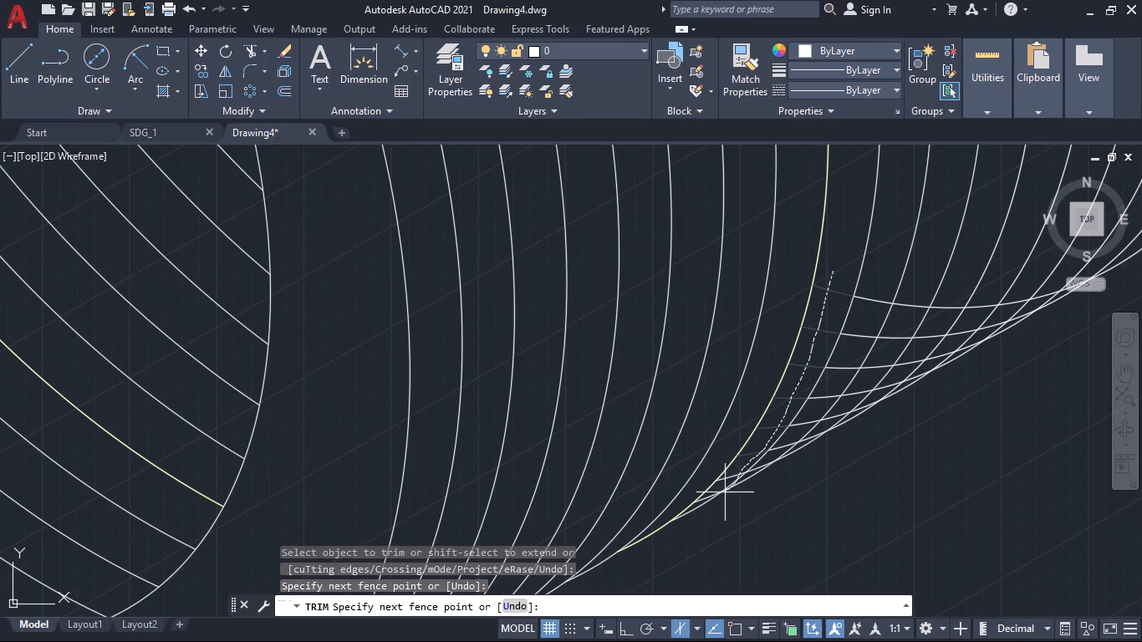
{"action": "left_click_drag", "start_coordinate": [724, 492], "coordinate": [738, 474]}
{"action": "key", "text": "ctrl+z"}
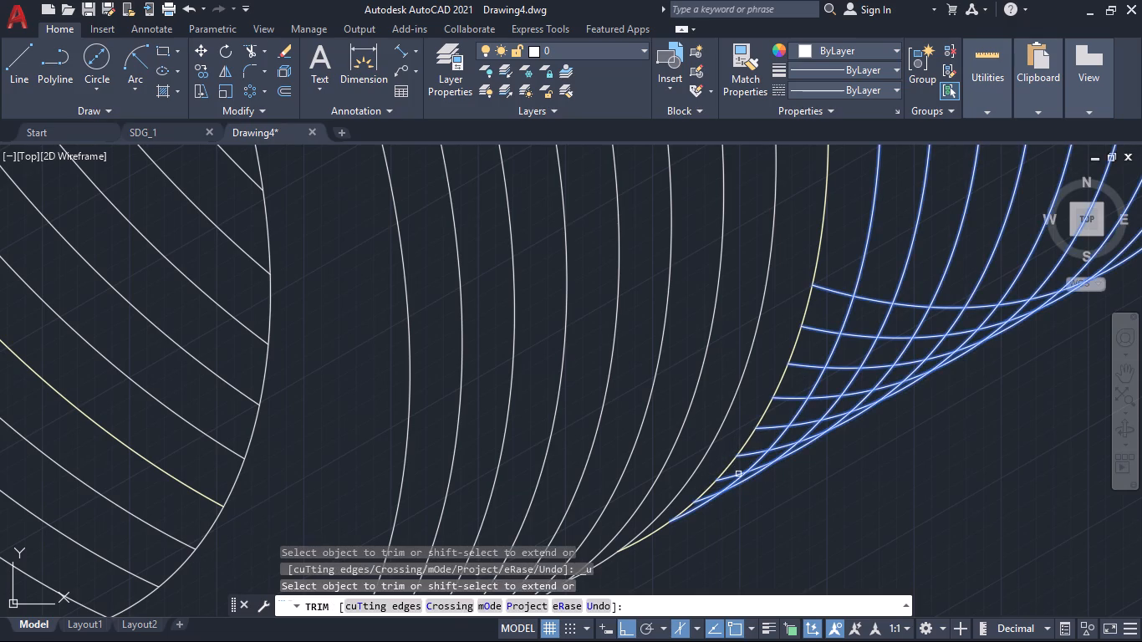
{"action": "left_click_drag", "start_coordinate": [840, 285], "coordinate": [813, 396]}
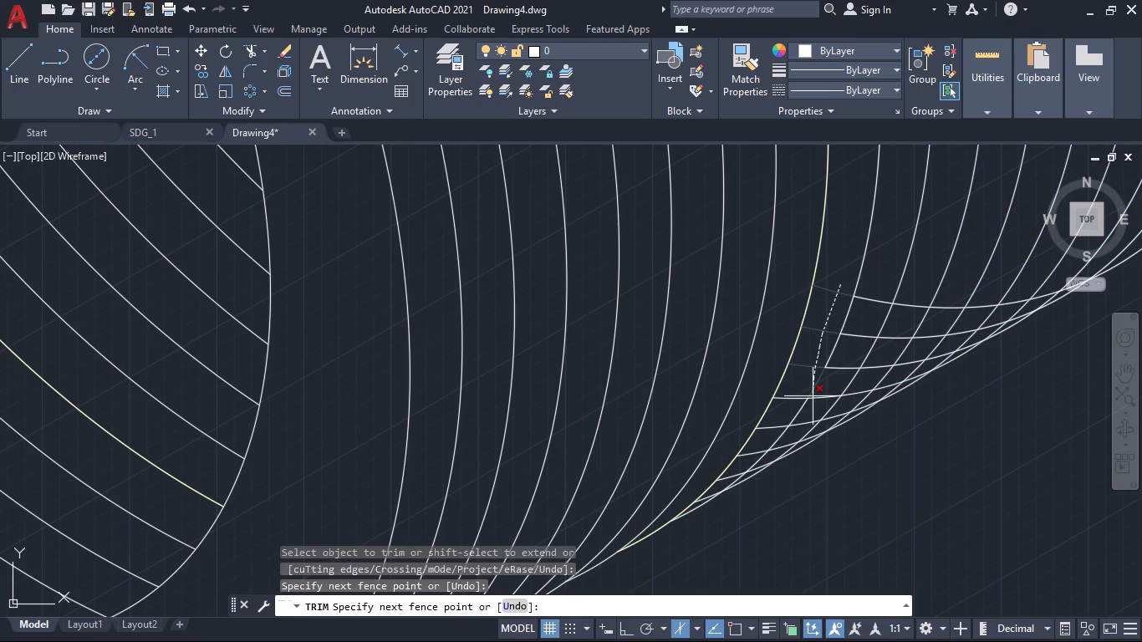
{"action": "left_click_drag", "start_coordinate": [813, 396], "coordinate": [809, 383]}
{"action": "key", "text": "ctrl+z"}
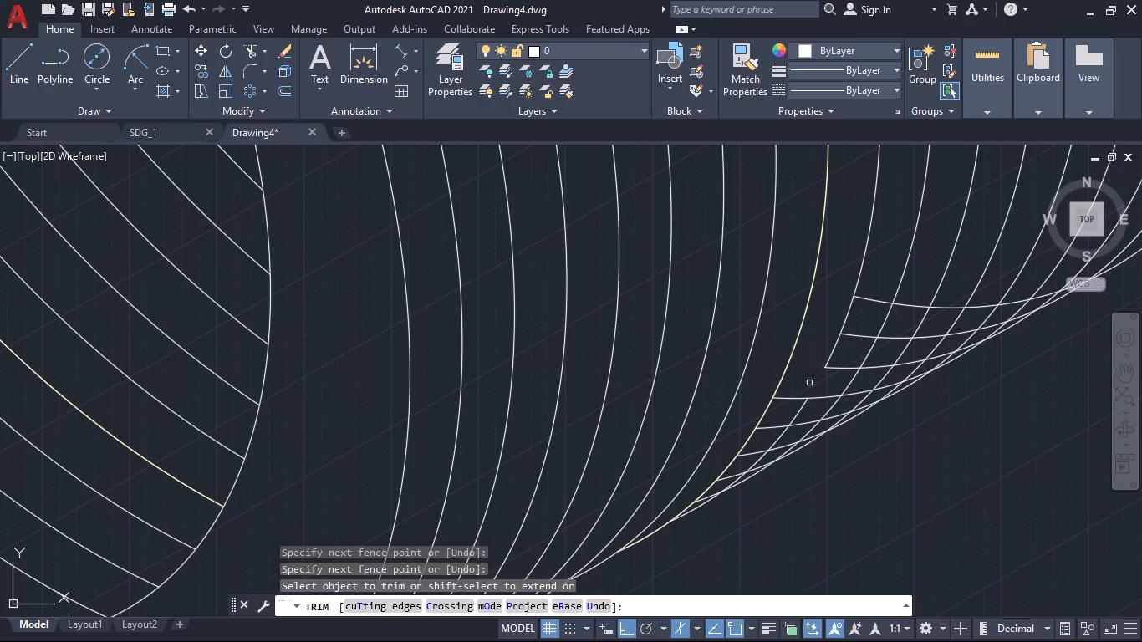
Fence-trim the crossing arc segments on the lower side of the first three thread bands behind the yellow isocircle.
{"action": "left_click_drag", "start_coordinate": [835, 275], "coordinate": [772, 426]}
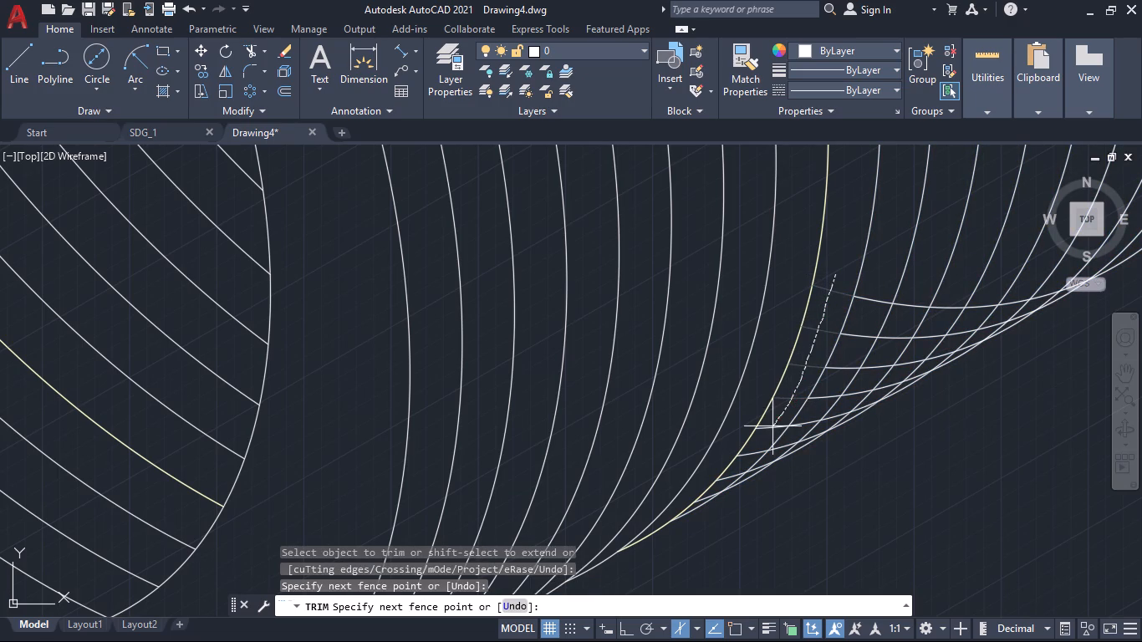
{"action": "left_click_drag", "start_coordinate": [772, 426], "coordinate": [723, 483]}
{"action": "left_click_drag", "start_coordinate": [723, 483], "coordinate": [706, 501]}
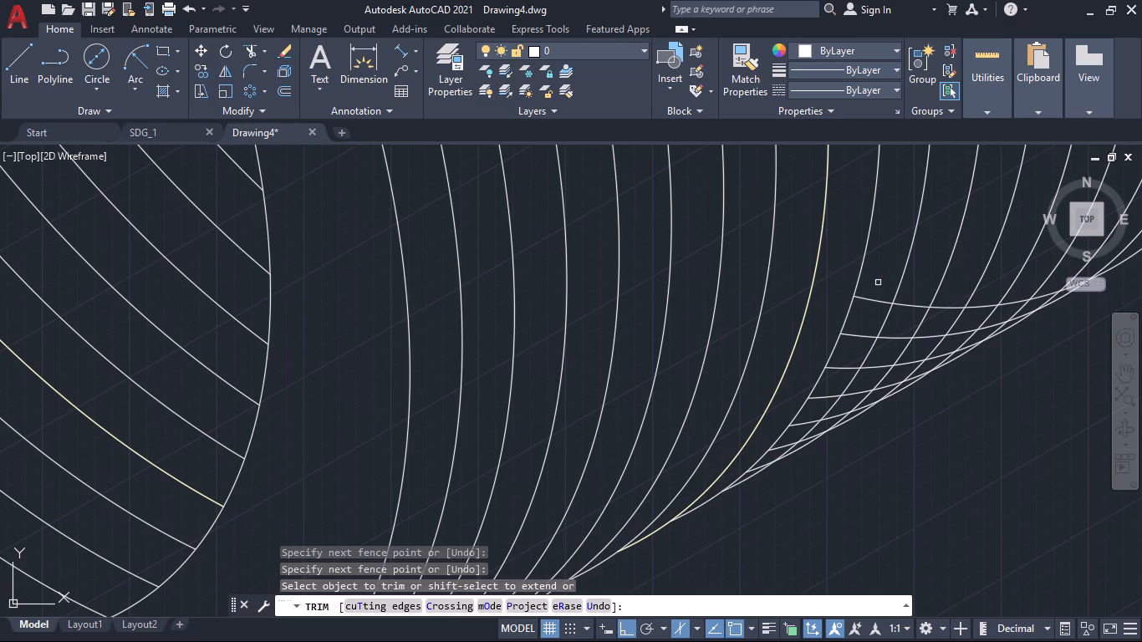
{"action": "left_click_drag", "start_coordinate": [878, 283], "coordinate": [796, 436]}
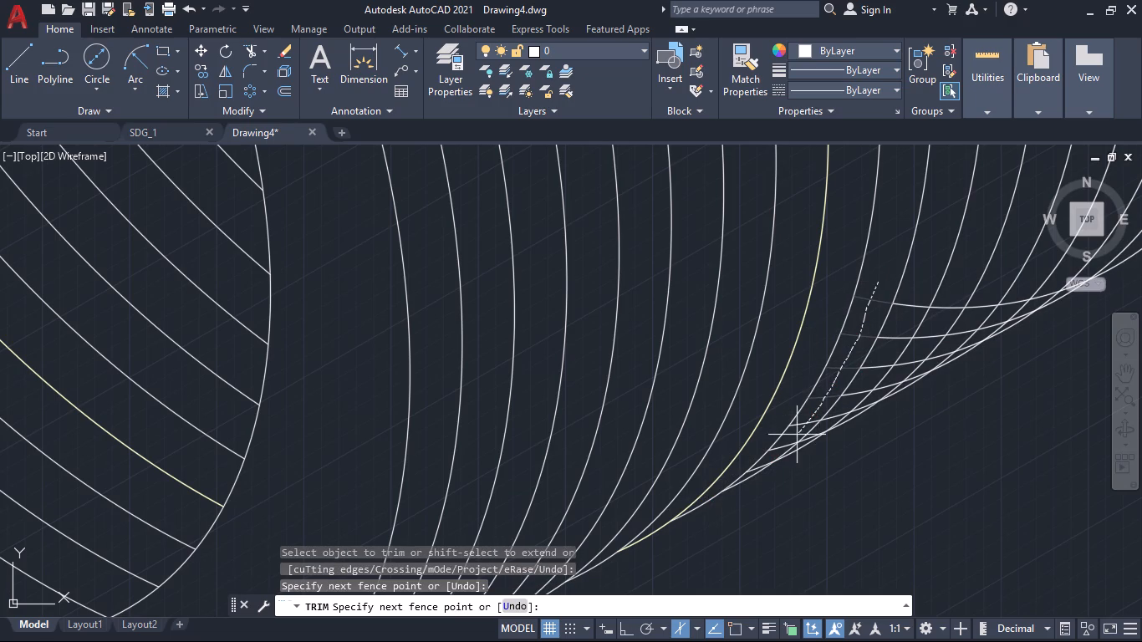
{"action": "left_click_drag", "start_coordinate": [796, 436], "coordinate": [762, 467]}
{"action": "left_click_drag", "start_coordinate": [762, 467], "coordinate": [762, 468]}
{"action": "left_click_drag", "start_coordinate": [915, 275], "coordinate": [842, 415]}
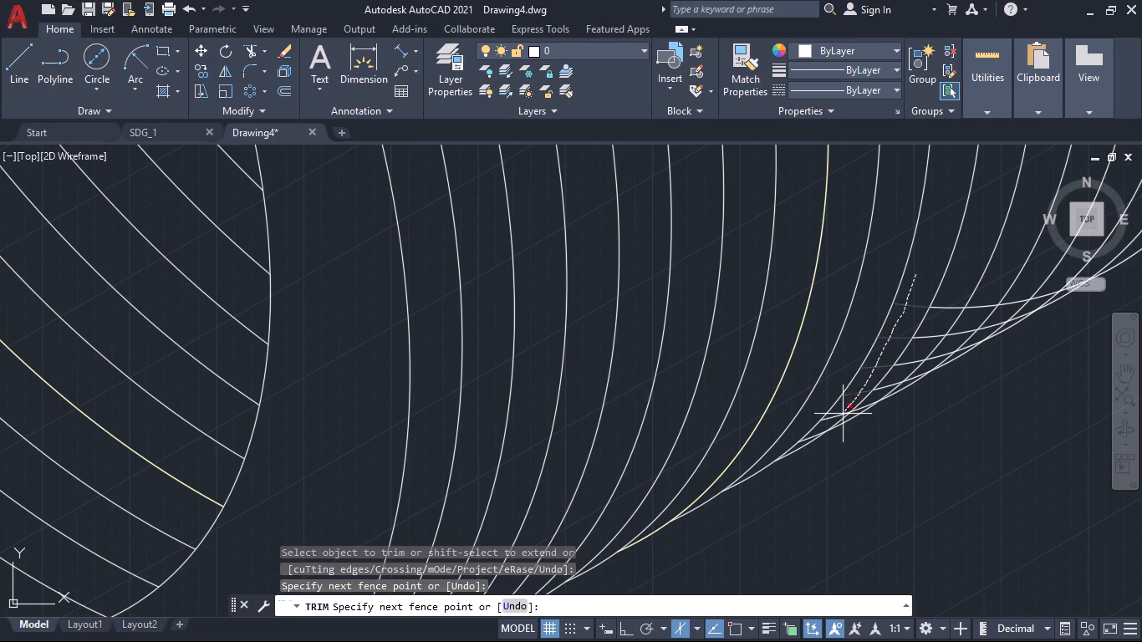
{"action": "left_click_drag", "start_coordinate": [842, 415], "coordinate": [812, 438]}
{"action": "left_click_drag", "start_coordinate": [812, 438], "coordinate": [811, 439]}
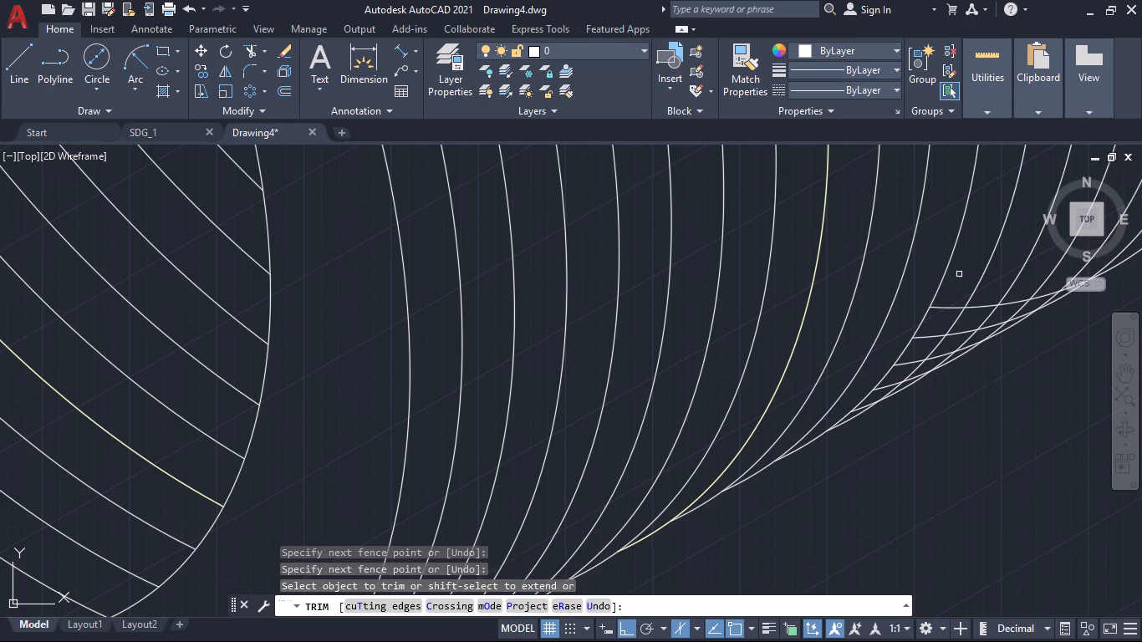
Fence-trim the crossing arc segments in the fourth to sixth thread bands behind the yellow isocircle, down to their lower tips.
{"action": "left_click_drag", "start_coordinate": [961, 273], "coordinate": [891, 385]}
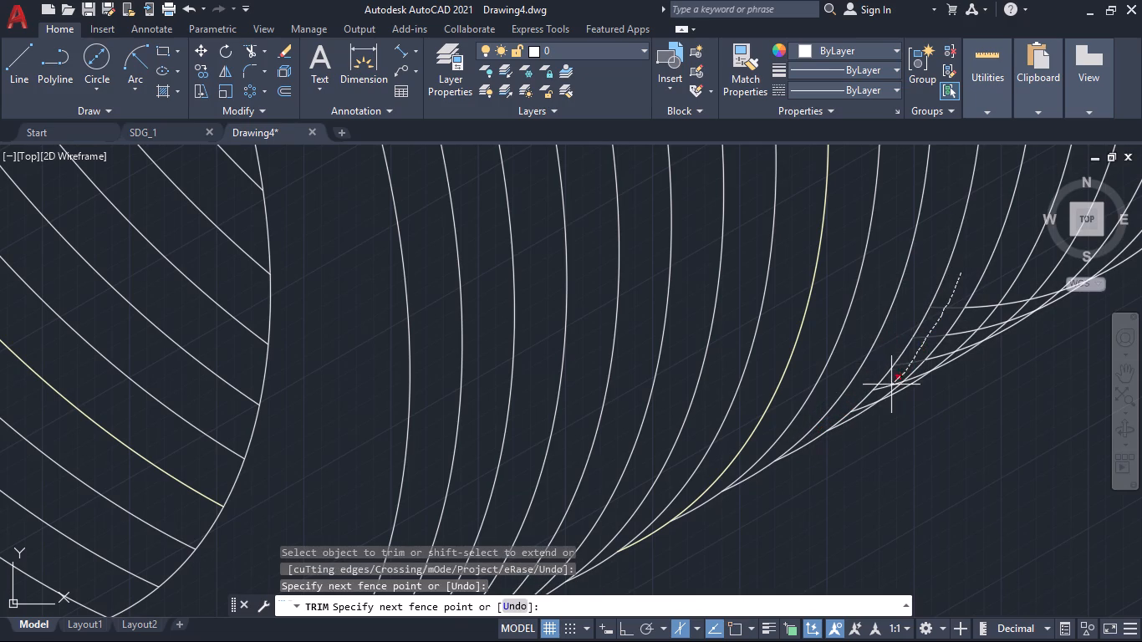
{"action": "left_click_drag", "start_coordinate": [891, 385], "coordinate": [867, 407]}
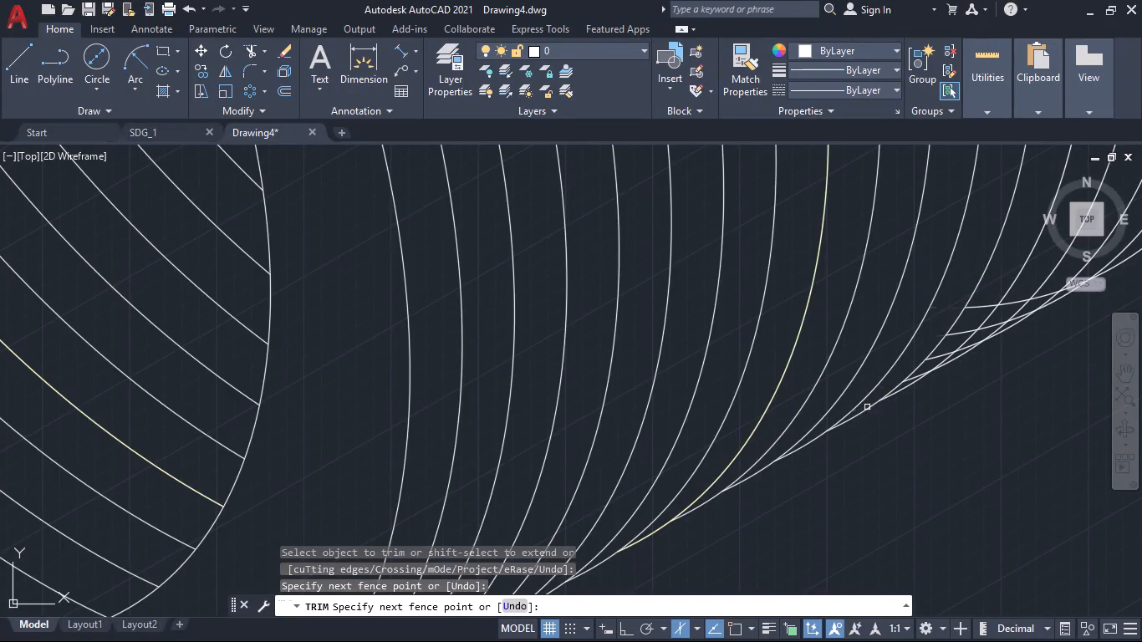
{"action": "left_click_drag", "start_coordinate": [987, 294], "coordinate": [975, 318]}
{"action": "left_click_drag", "start_coordinate": [975, 318], "coordinate": [921, 373]}
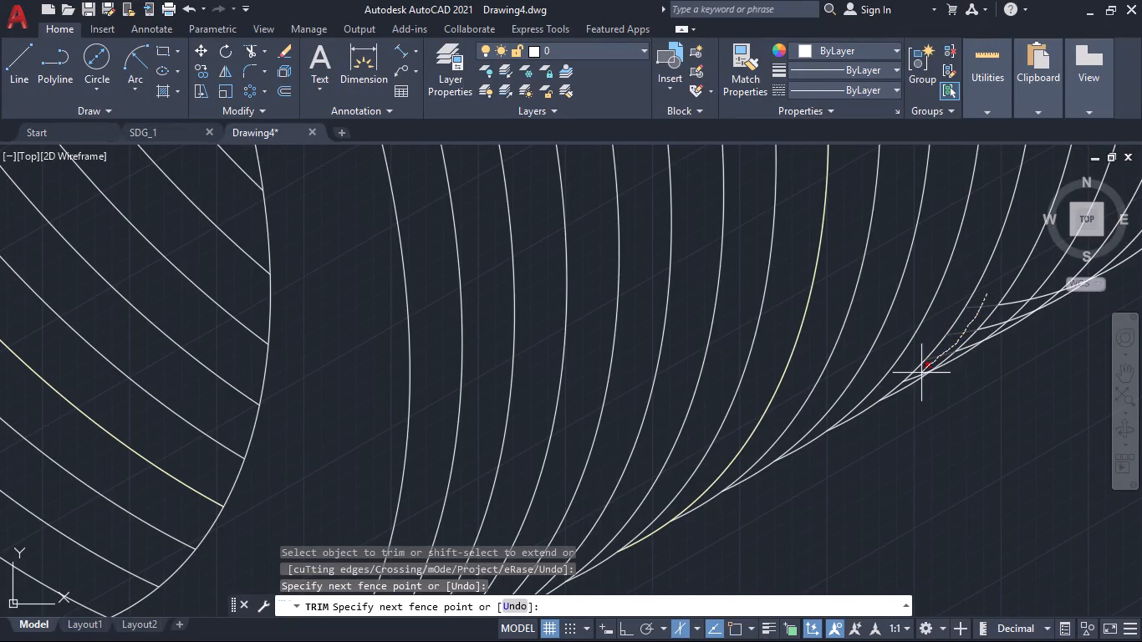
{"action": "left_click_drag", "start_coordinate": [921, 373], "coordinate": [919, 377]}
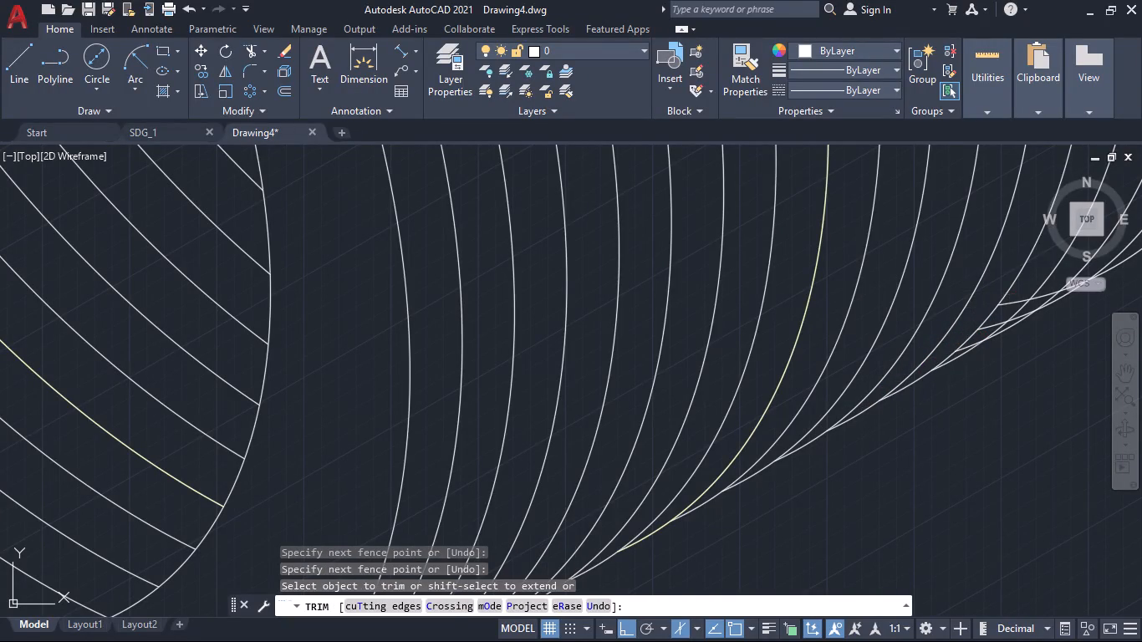
{"action": "left_click", "coordinate": [1014, 295]}
{"action": "left_click_drag", "start_coordinate": [1015, 294], "coordinate": [982, 333]}
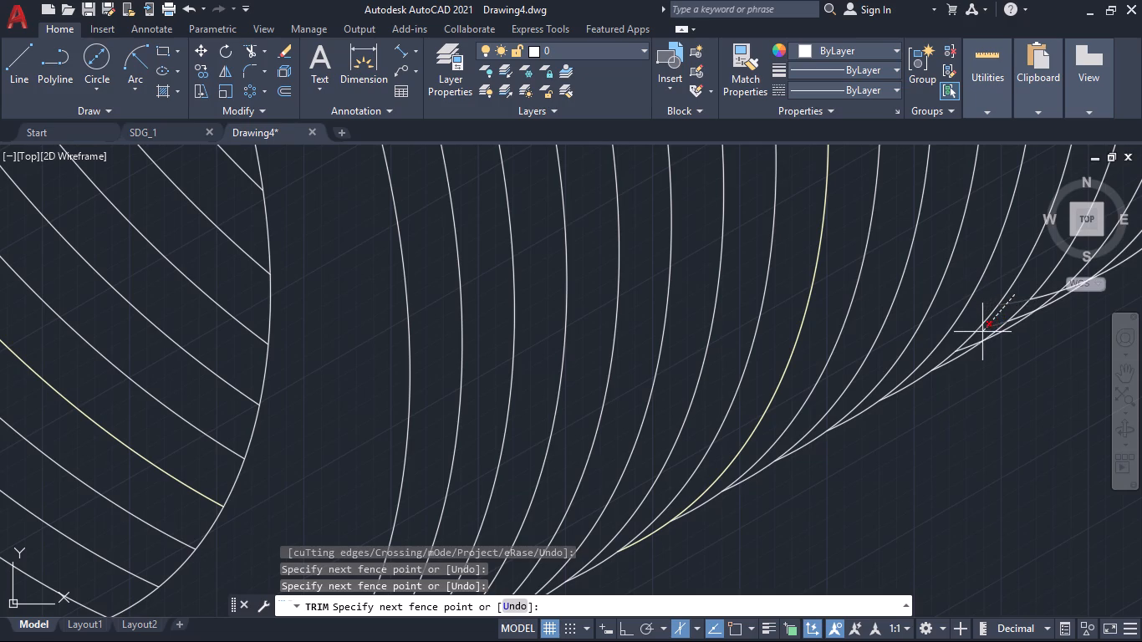
{"action": "left_click_drag", "start_coordinate": [982, 333], "coordinate": [967, 347]}
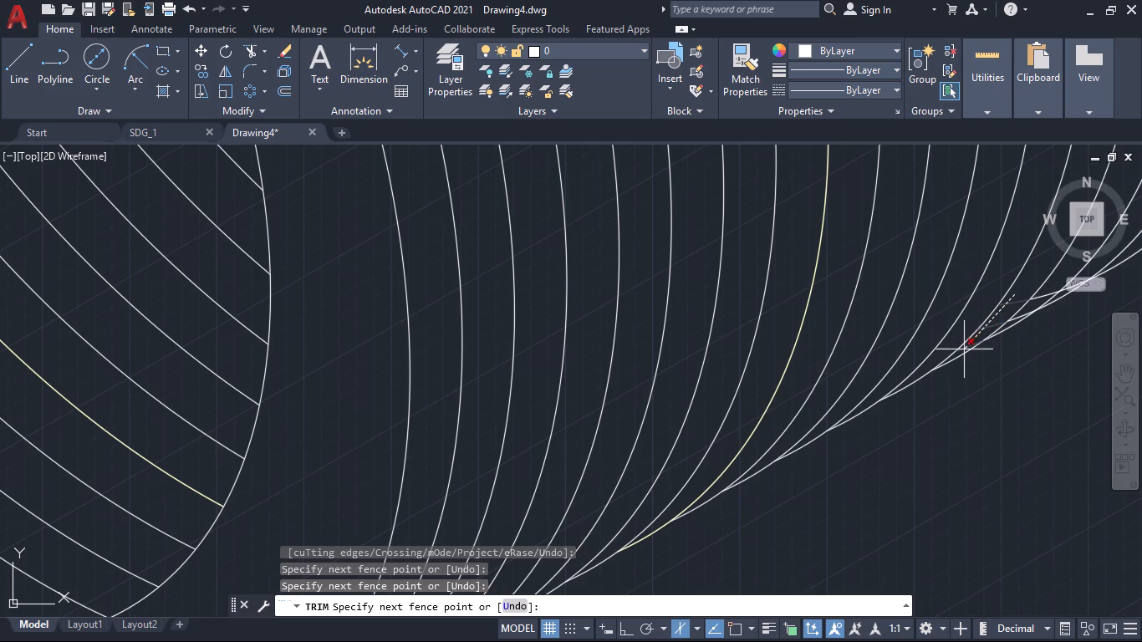
{"action": "left_click", "coordinate": [963, 349]}
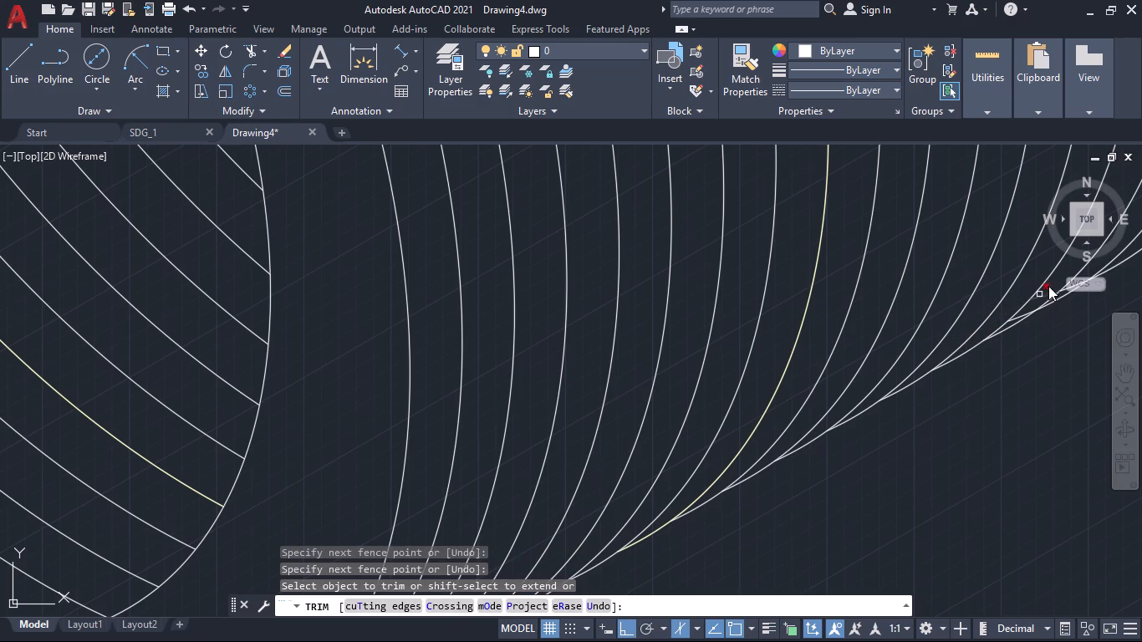
Fence-trim the crossing arc segments in the remaining rearmost thread bands, just before the large rear isocircle.
{"action": "left_click_drag", "start_coordinate": [1042, 292], "coordinate": [957, 393]}
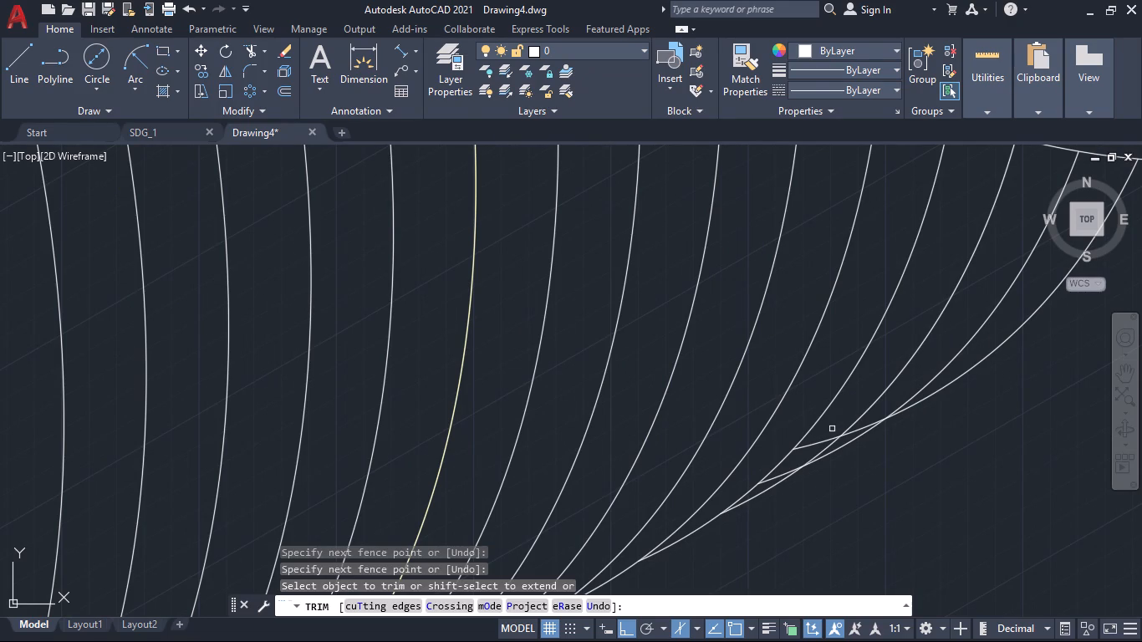
{"action": "left_click_drag", "start_coordinate": [834, 427], "coordinate": [777, 479]}
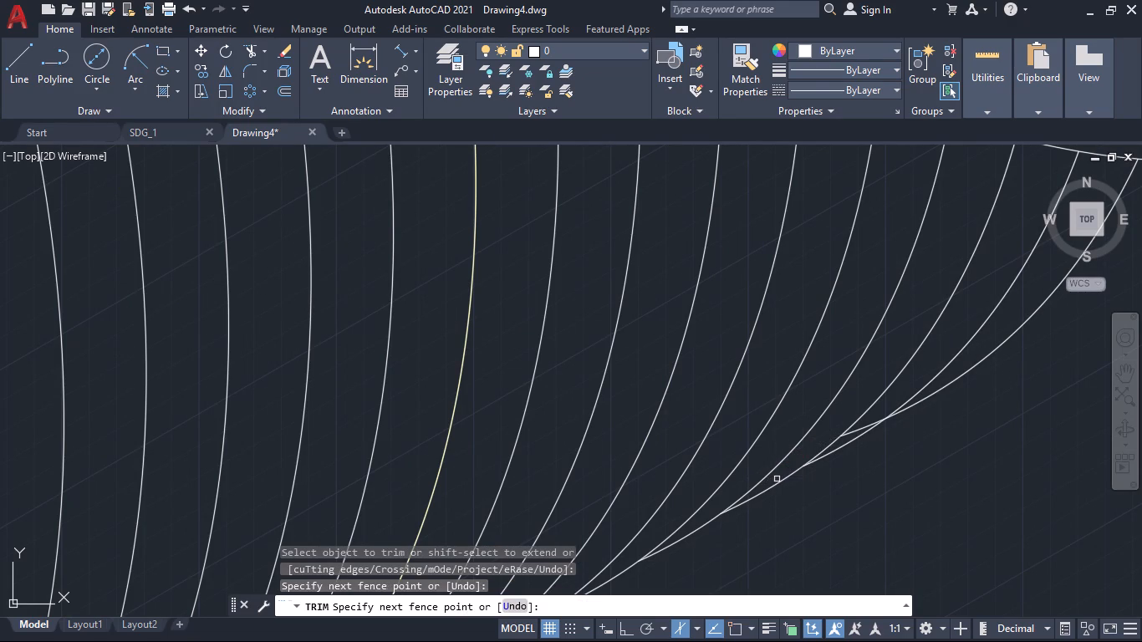
{"action": "left_click", "coordinate": [905, 390]}
{"action": "left_click_drag", "start_coordinate": [898, 395], "coordinate": [880, 414]}
{"action": "left_click_drag", "start_coordinate": [885, 406], "coordinate": [852, 436]}
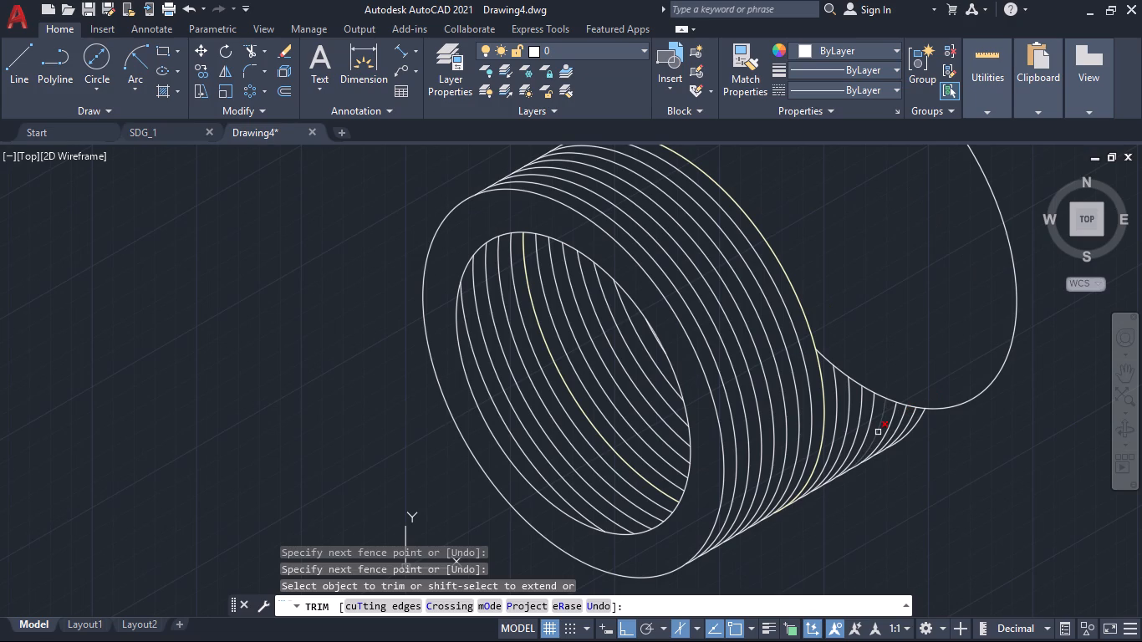
Fence-trim all the thread arcs lying between the yellow isocircle and the large rear isocircle.
{"action": "left_click", "coordinate": [823, 387]}
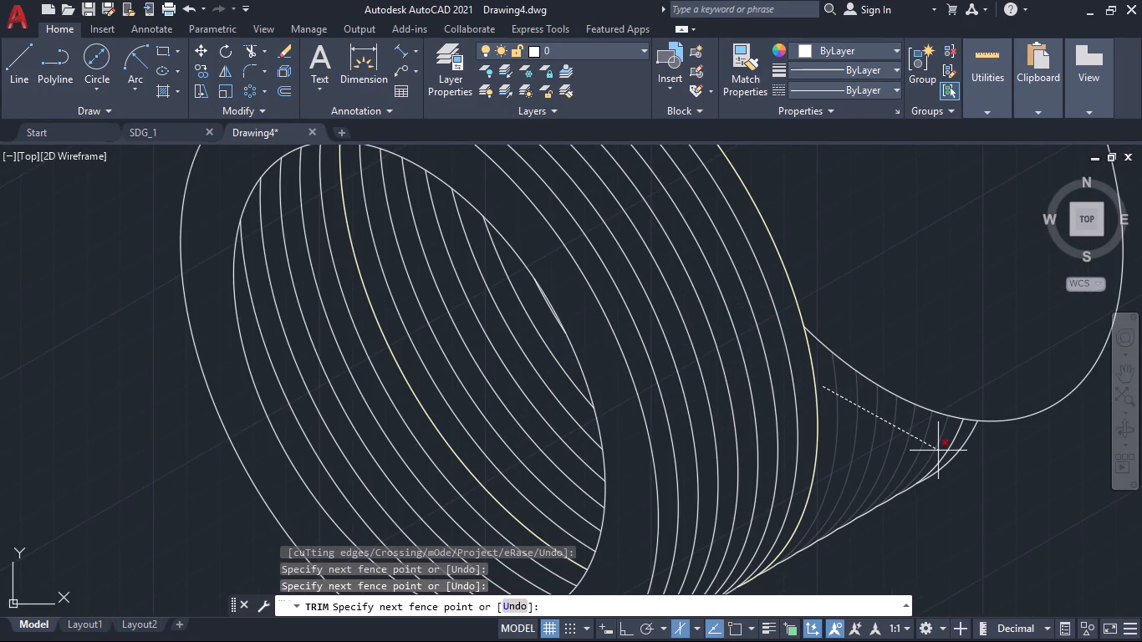
{"action": "left_click", "coordinate": [962, 454]}
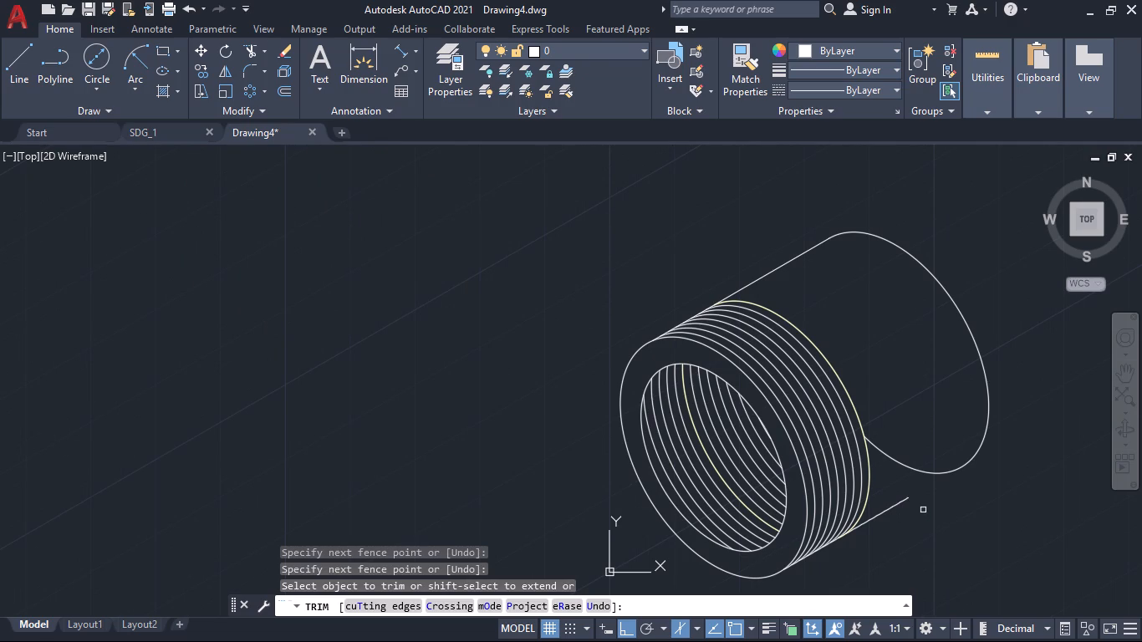
{"action": "key", "text": "Escape"}
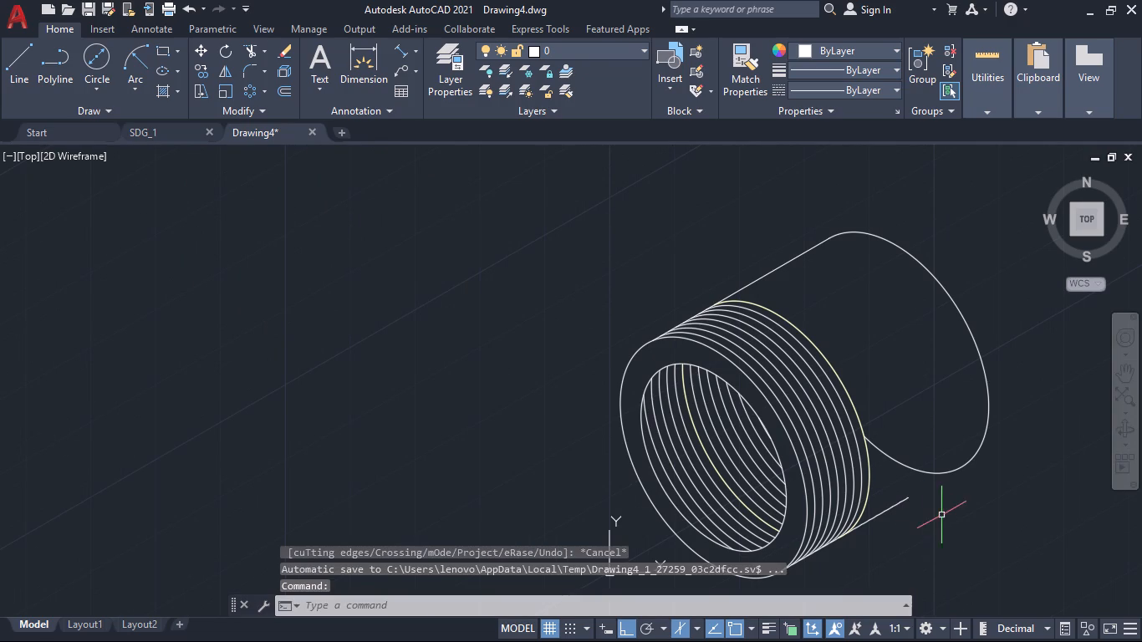
Erase the leftover arc fragments extending along the lower edge behind the yellow isocircle.
{"action": "left_click", "coordinate": [945, 521]}
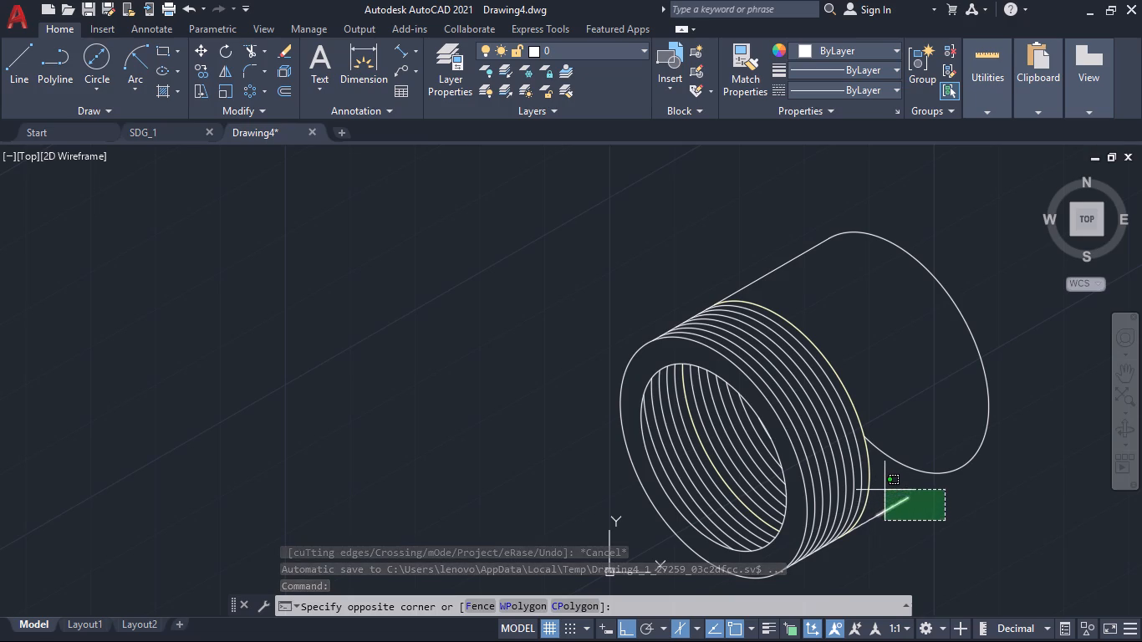
{"action": "left_click", "coordinate": [885, 488]}
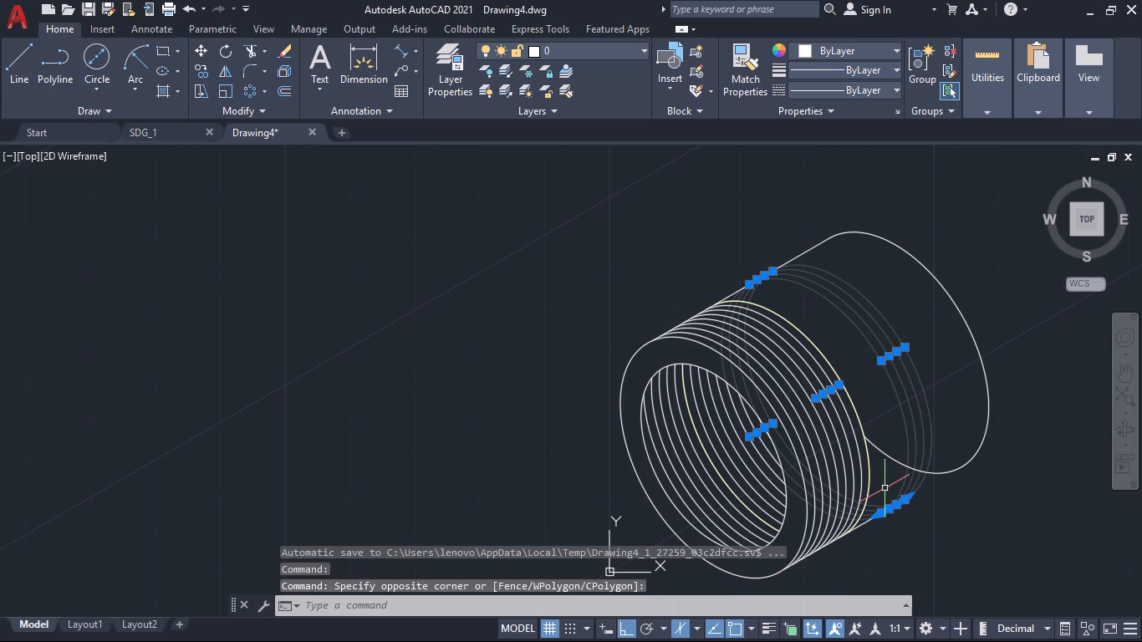
{"action": "key", "text": "Delete"}
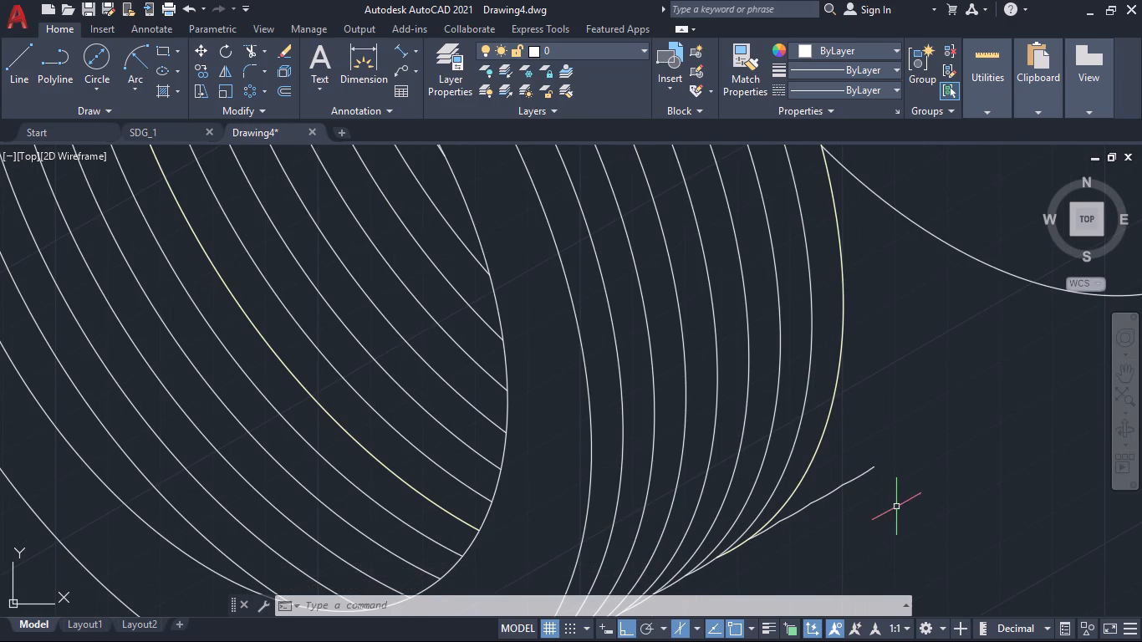
{"action": "left_click", "coordinate": [896, 507]}
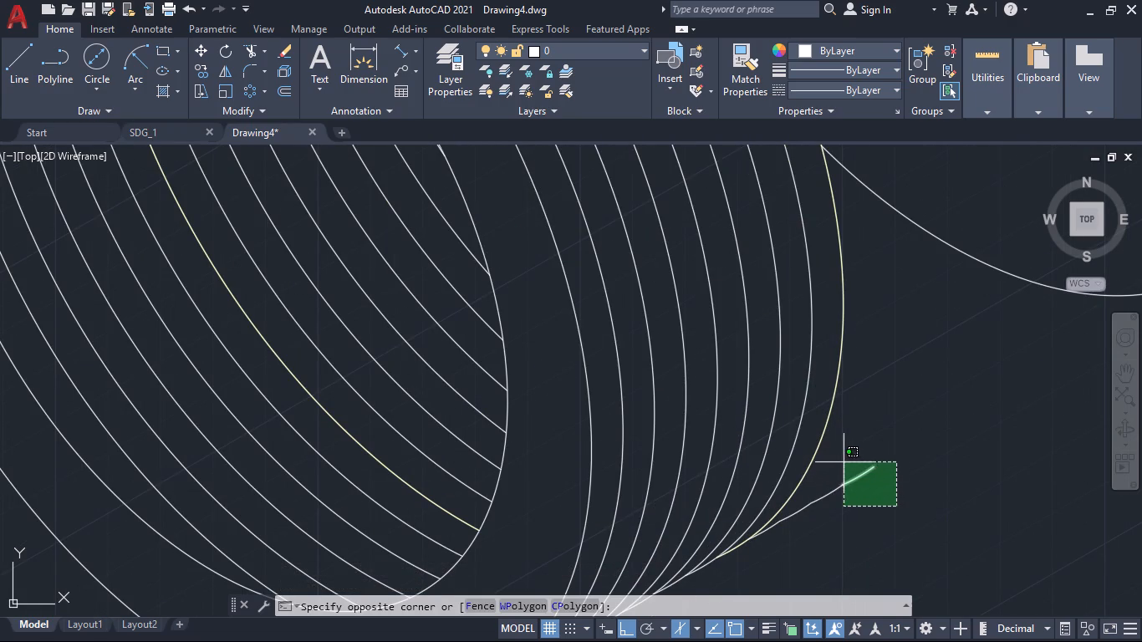
{"action": "left_click", "coordinate": [835, 464]}
{"action": "key", "text": "Delete"}
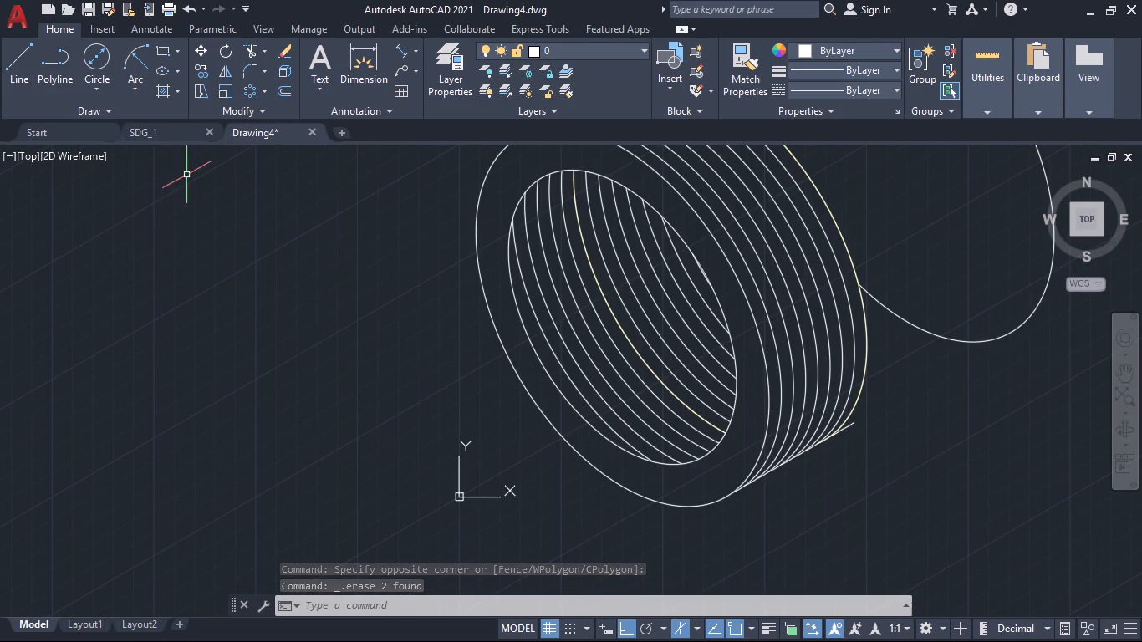
Draw the lower edge line from the front outer isocircle's lower intersection to the underside of the large rear isocircle.
{"action": "left_click", "coordinate": [13, 62]}
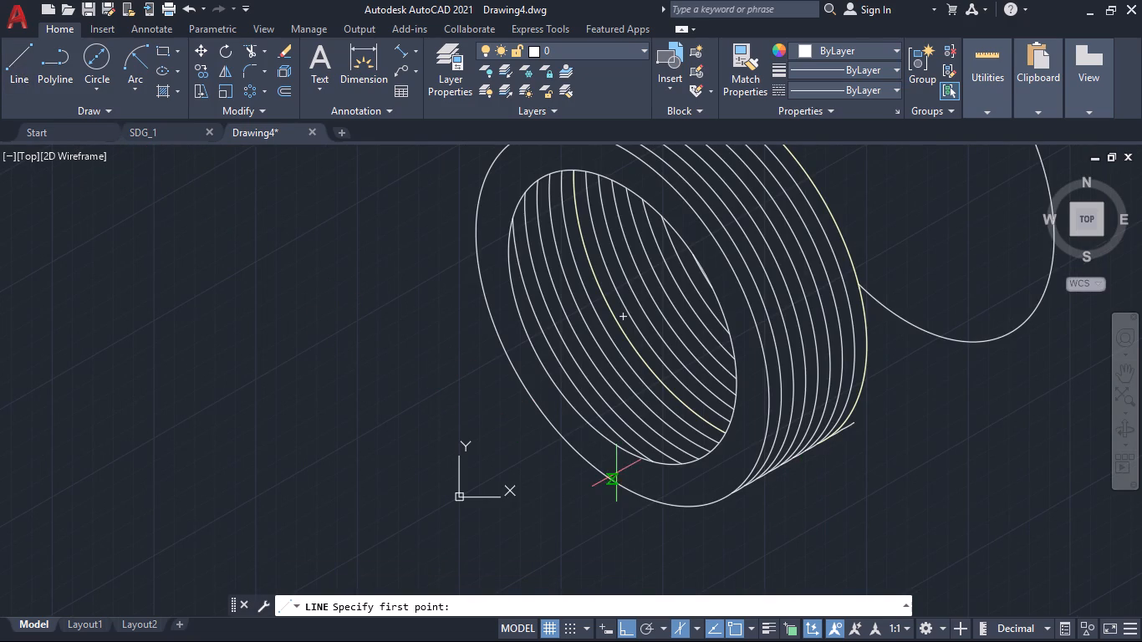
{"action": "left_click", "coordinate": [734, 492]}
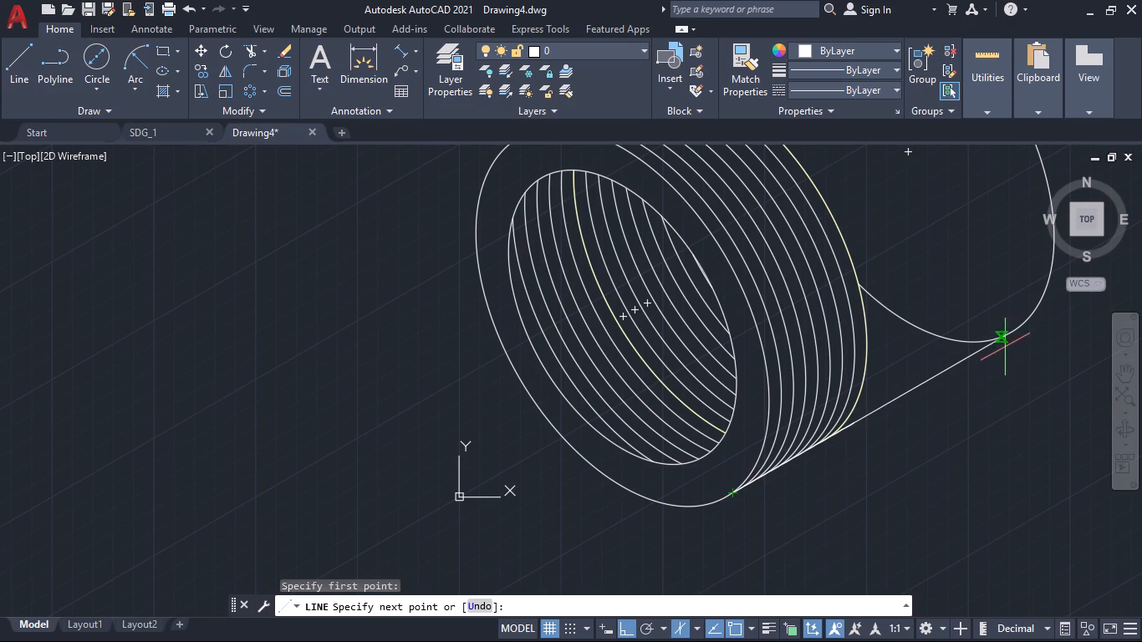
{"action": "left_click", "coordinate": [1016, 331]}
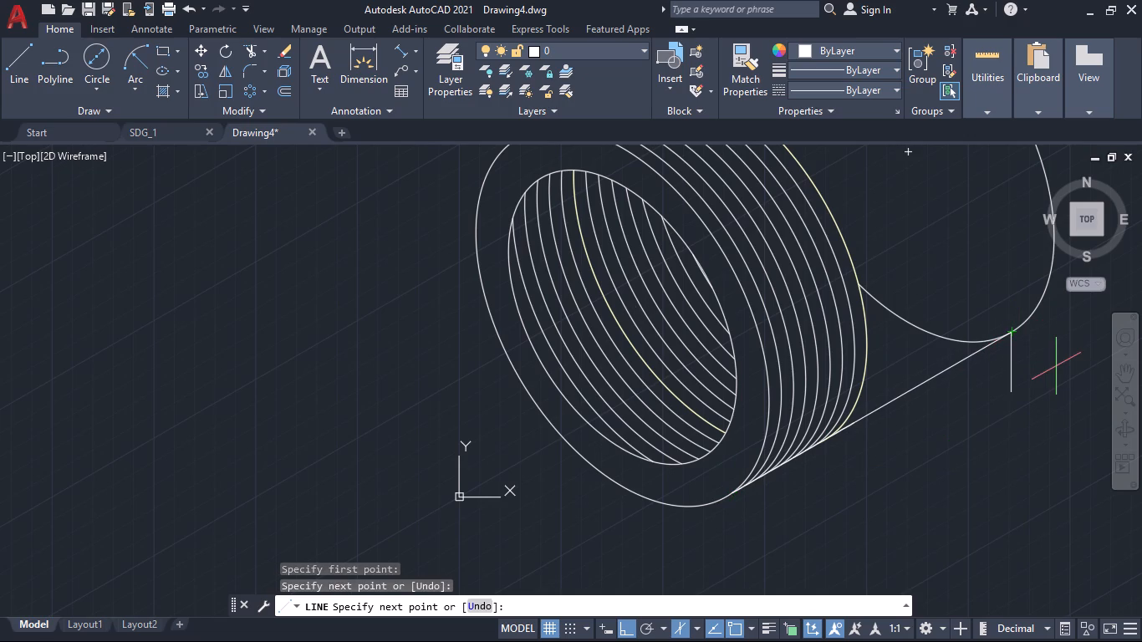
{"action": "key", "text": "space"}
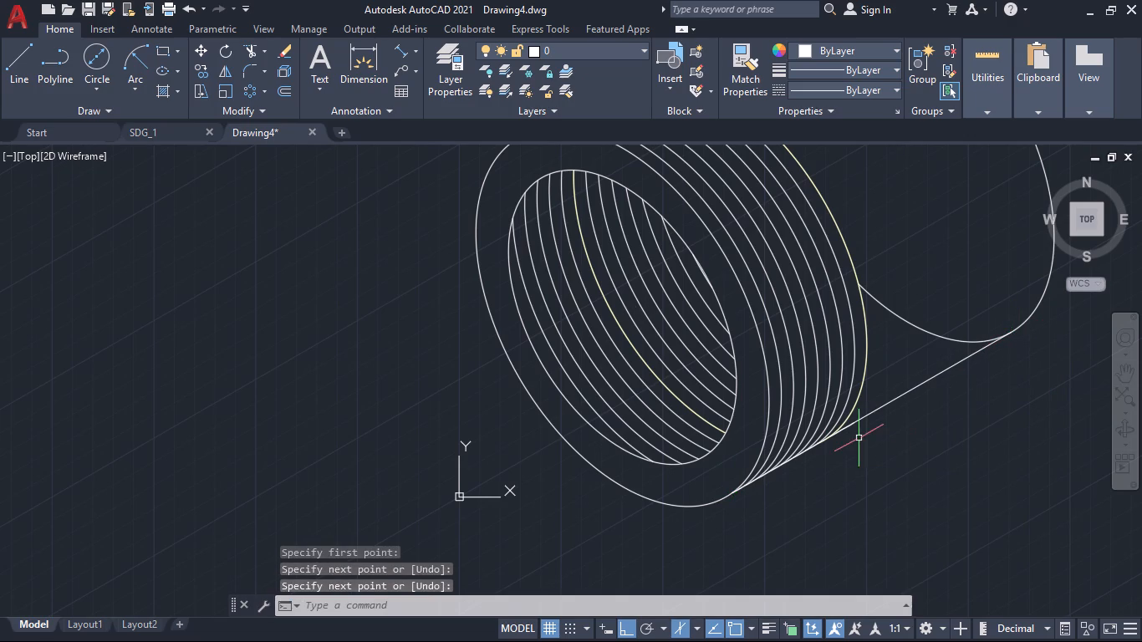
Trim the arc segments bulging below the lower edge line in the first three thread bands, undoing the stray fence cut.
{"action": "type", "text": "tr"}
{"action": "key", "text": "Return"}
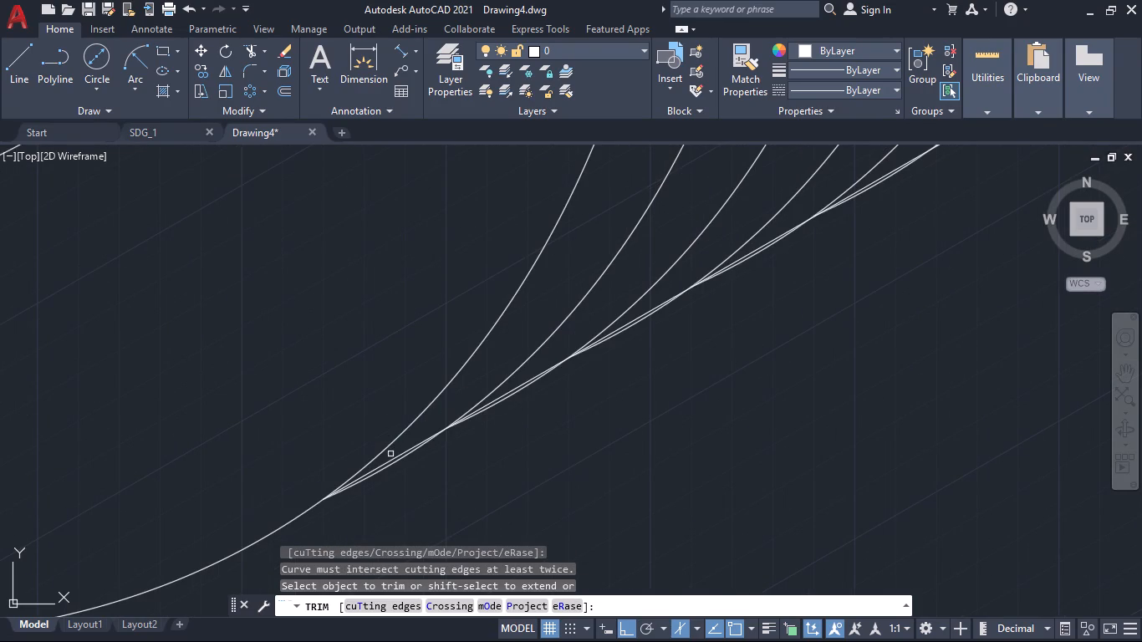
{"action": "left_click", "coordinate": [394, 466]}
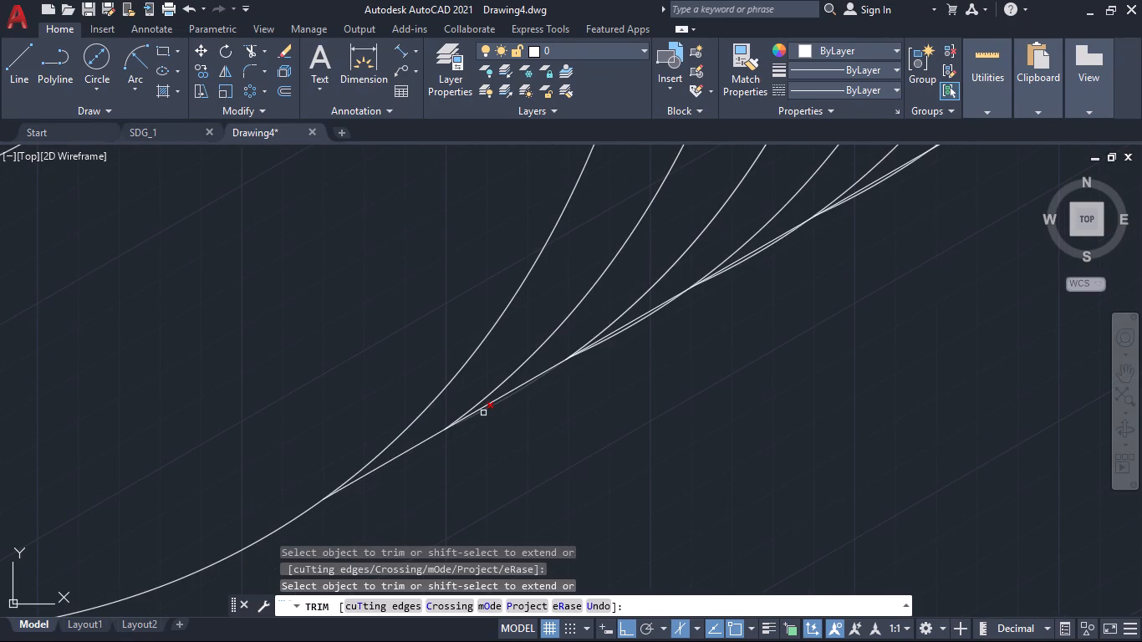
{"action": "left_click", "coordinate": [483, 413]}
{"action": "left_click", "coordinate": [609, 344]}
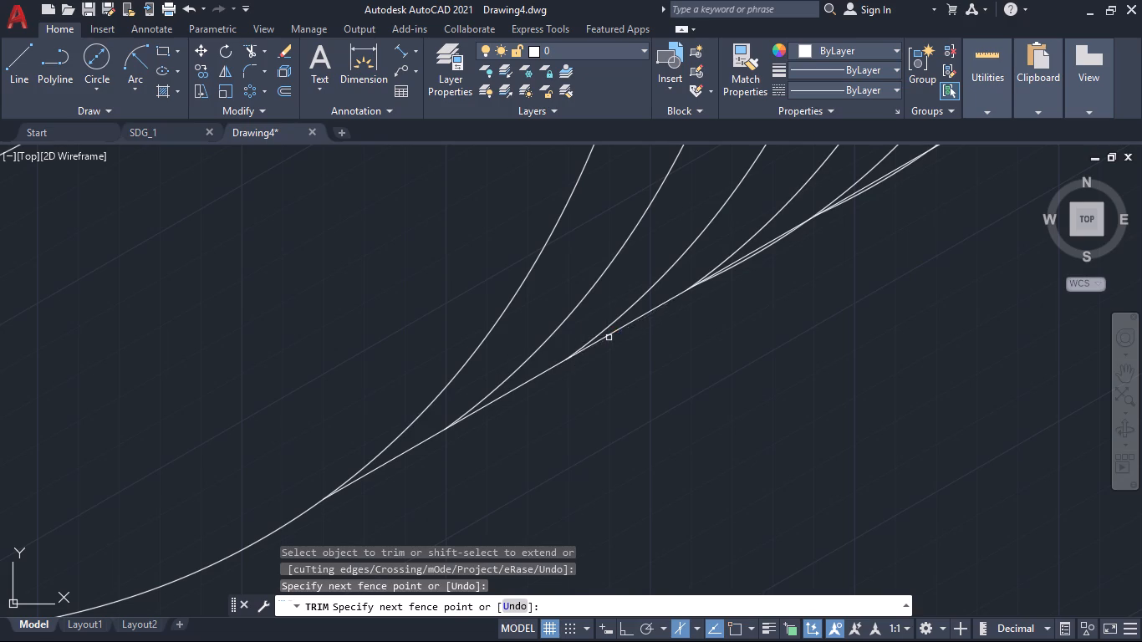
{"action": "left_click", "coordinate": [609, 338]}
{"action": "key", "text": "ctrl+z"}
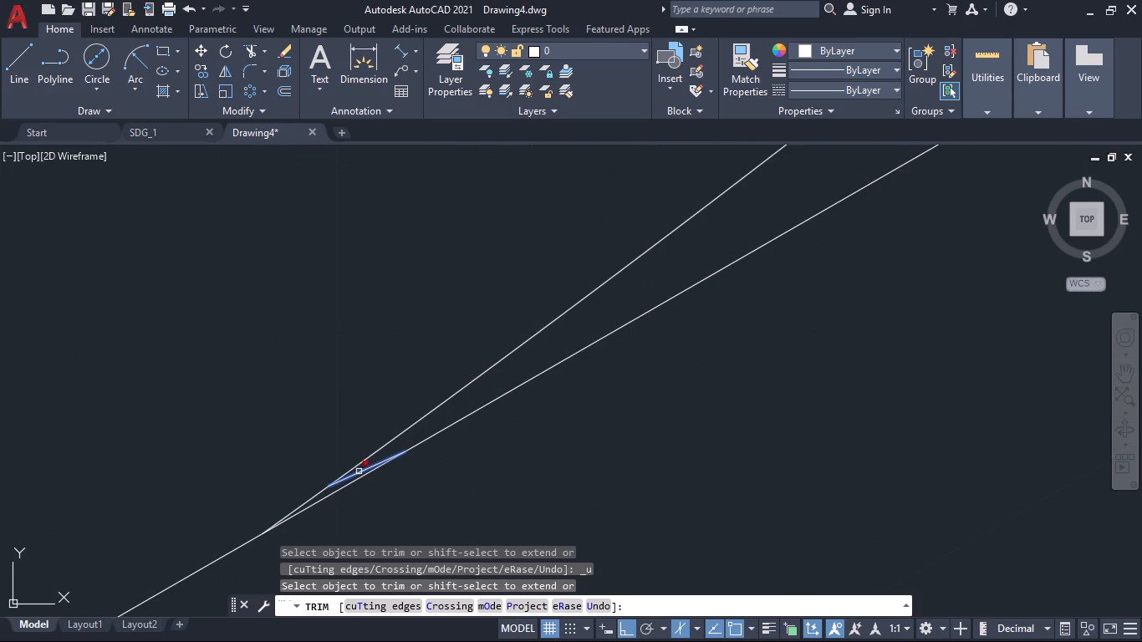
Trim the arc segments bulging below the lower edge line and their leftover slivers in the middle thread bands.
{"action": "left_click", "coordinate": [359, 471]}
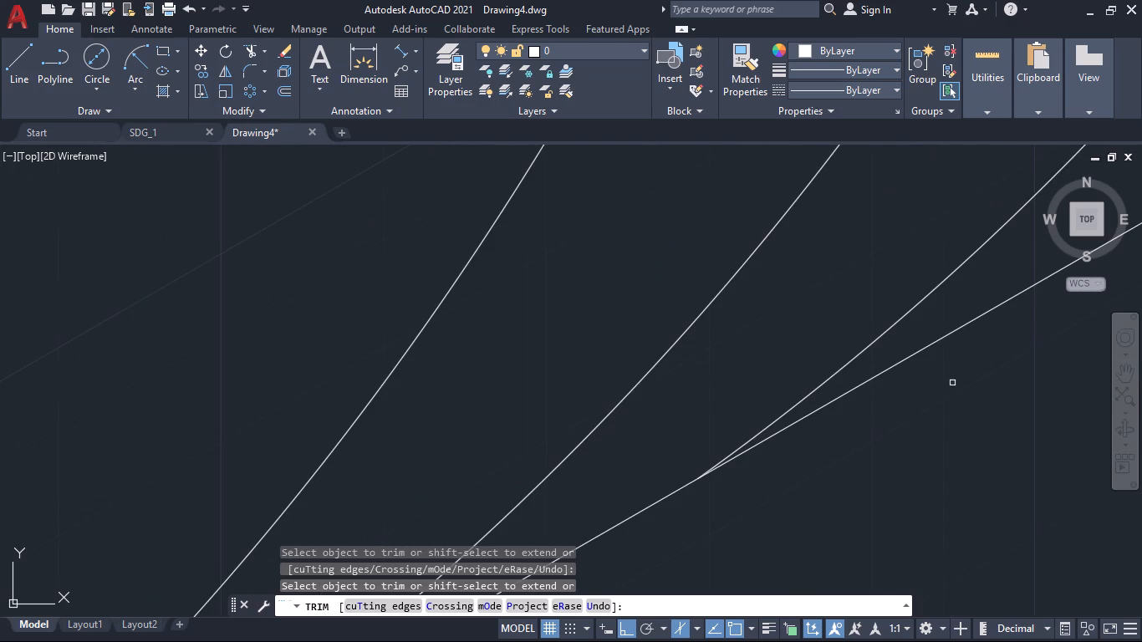
{"action": "left_click_drag", "start_coordinate": [924, 461], "coordinate": [857, 484]}
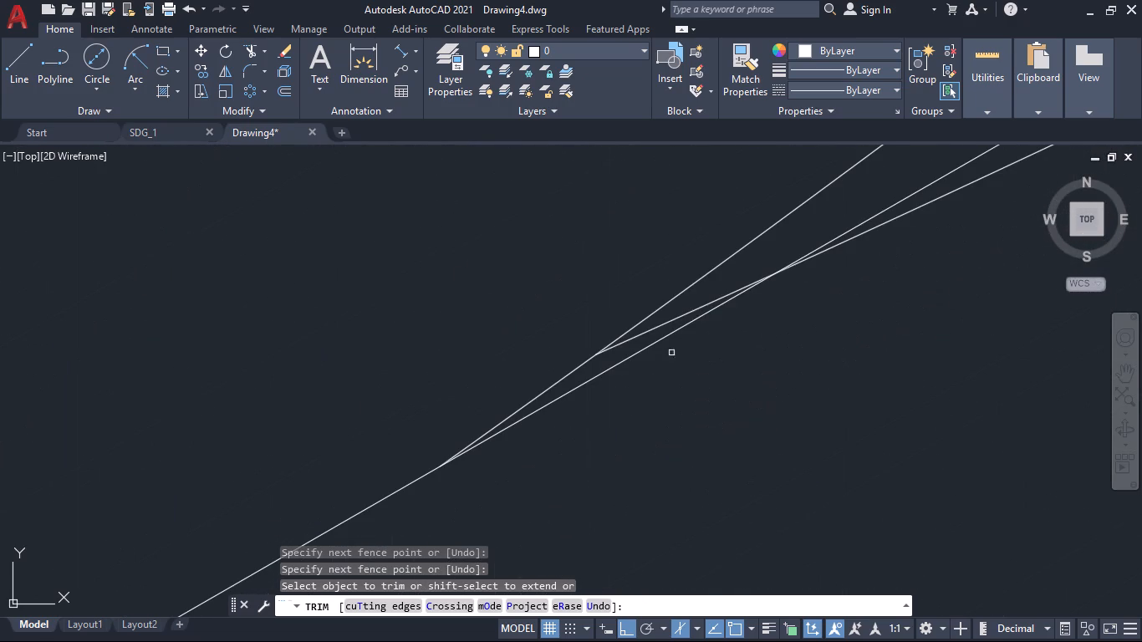
{"action": "left_click", "coordinate": [675, 318]}
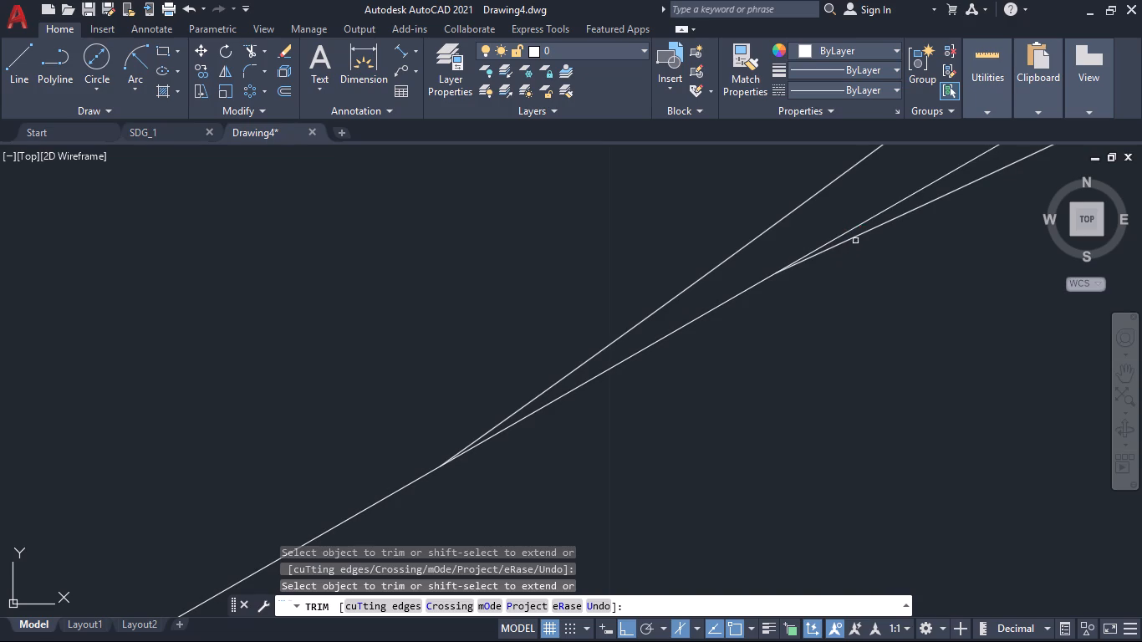
{"action": "left_click", "coordinate": [855, 236]}
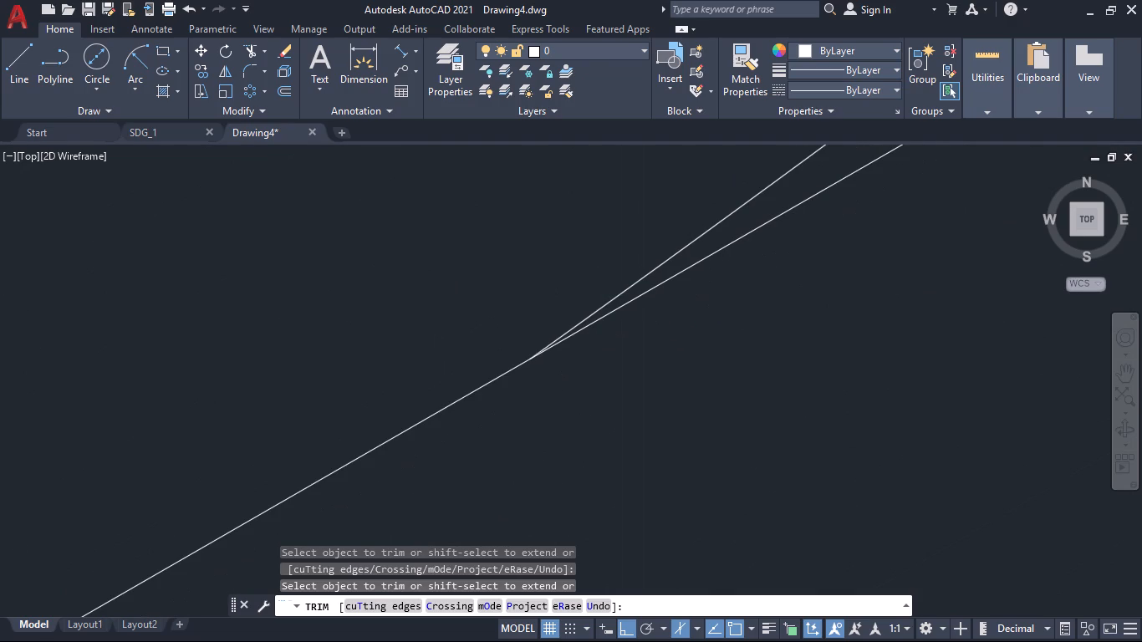
{"action": "left_click_drag", "start_coordinate": [584, 420], "coordinate": [660, 429]}
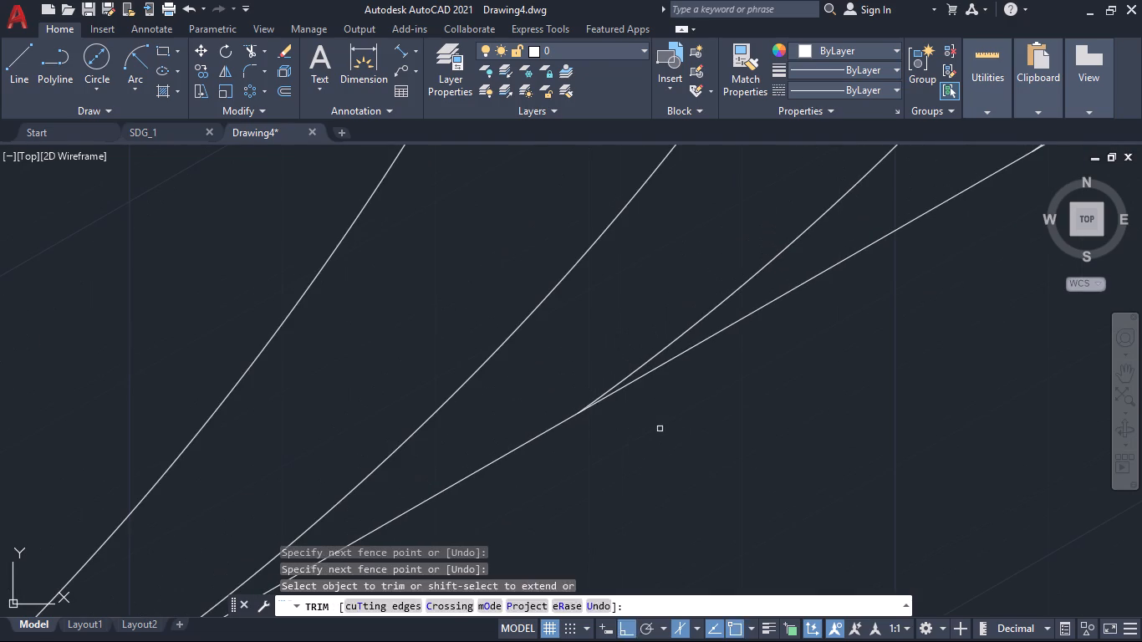
{"action": "left_click", "coordinate": [660, 429]}
{"action": "left_click", "coordinate": [775, 438]}
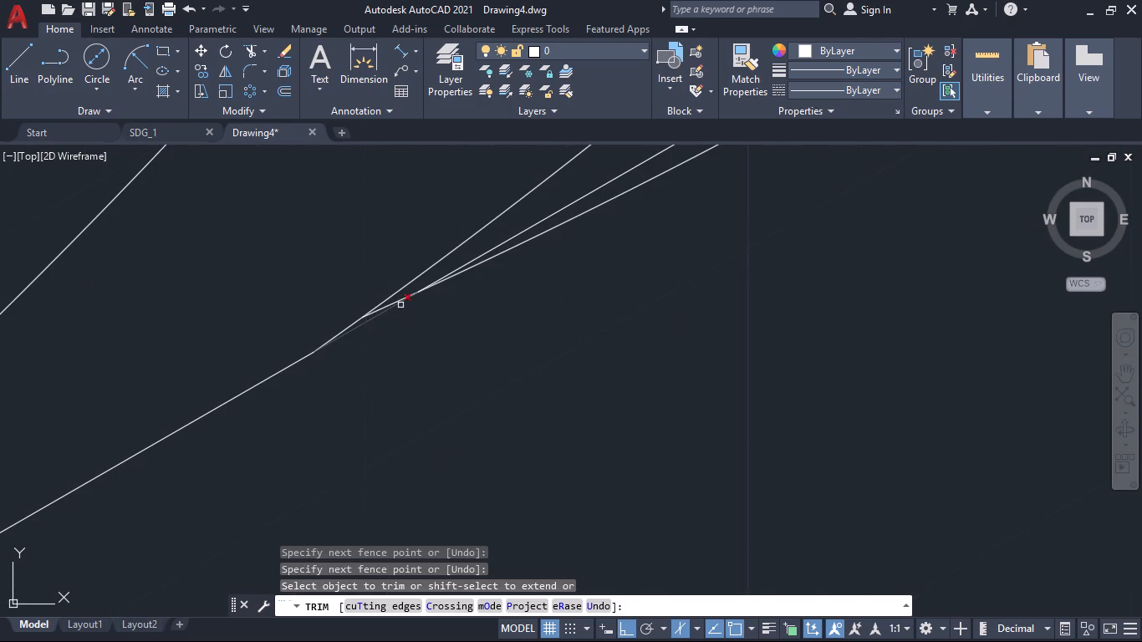
{"action": "left_click", "coordinate": [390, 303]}
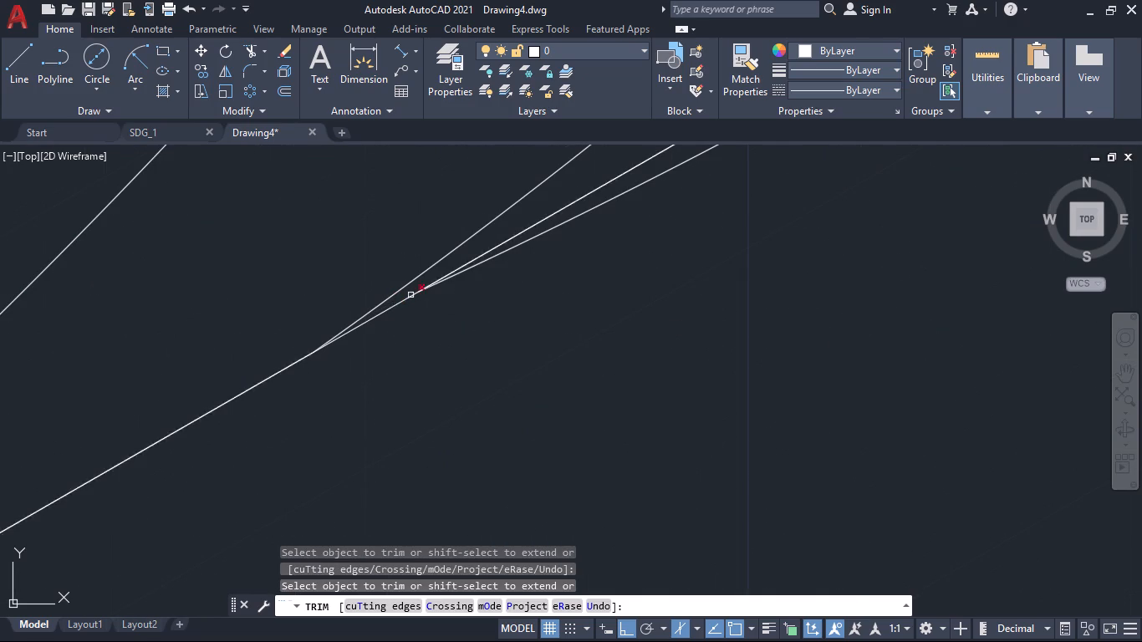
{"action": "left_click", "coordinate": [509, 251]}
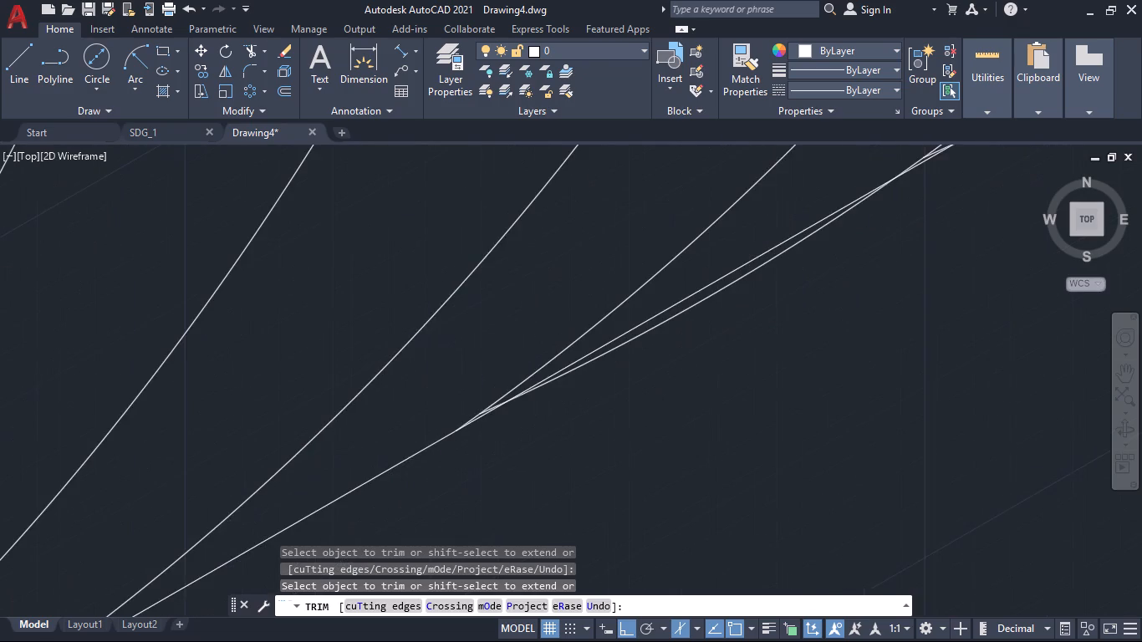
Trim the remaining arc overhangs and slivers along the lower edge line in the last thread bands up to the yellow isocircle.
{"action": "left_click", "coordinate": [613, 304]}
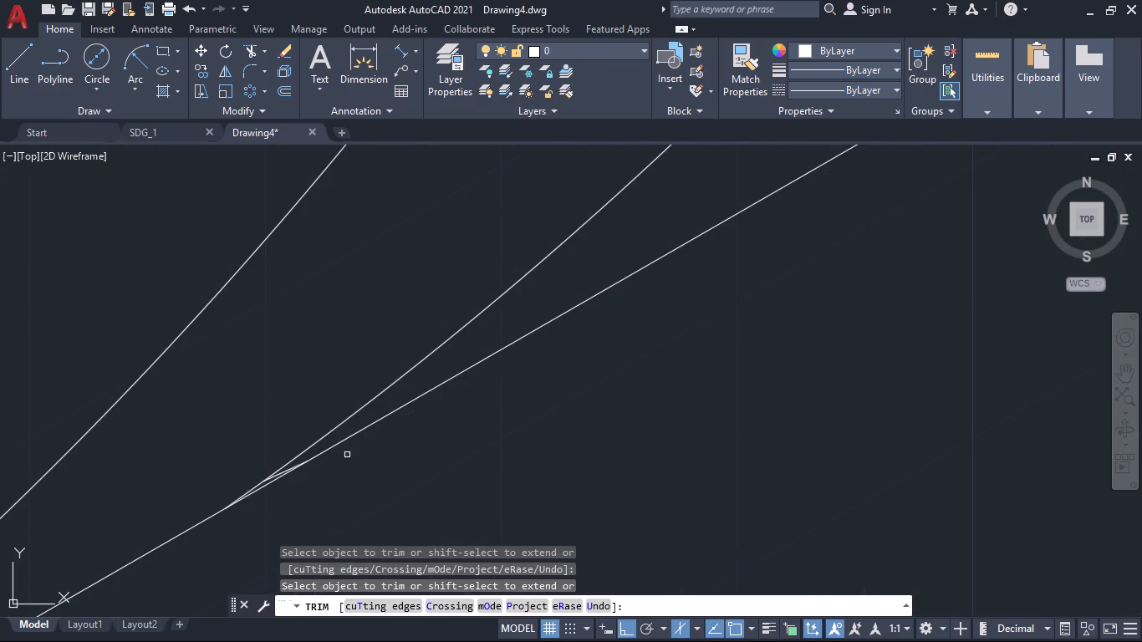
{"action": "left_click", "coordinate": [277, 473]}
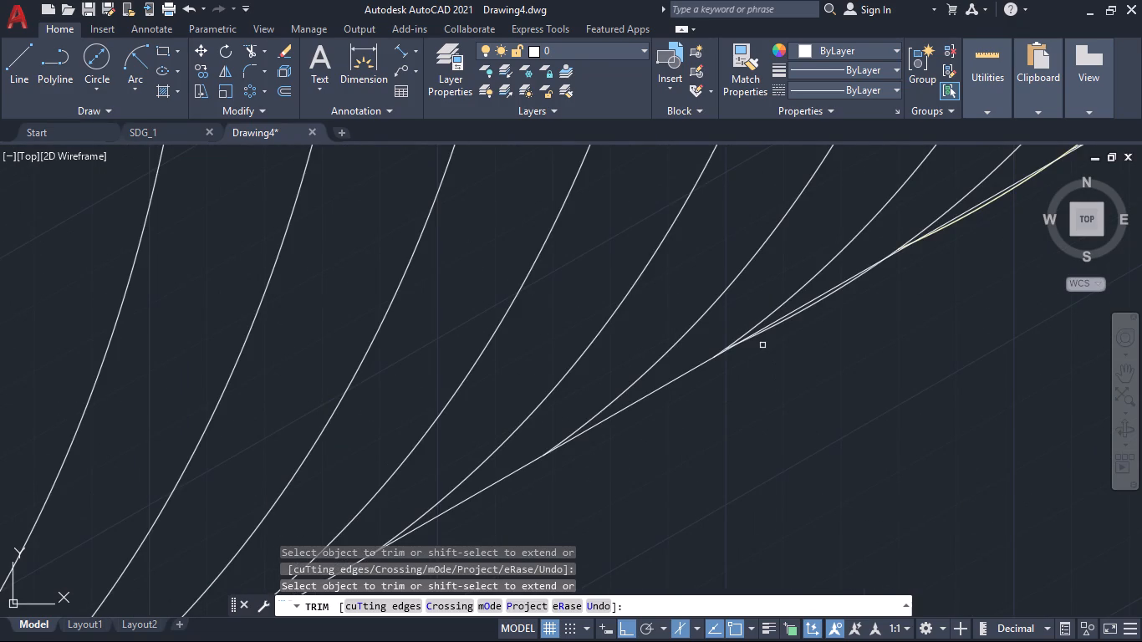
{"action": "double_click", "coordinate": [533, 359]}
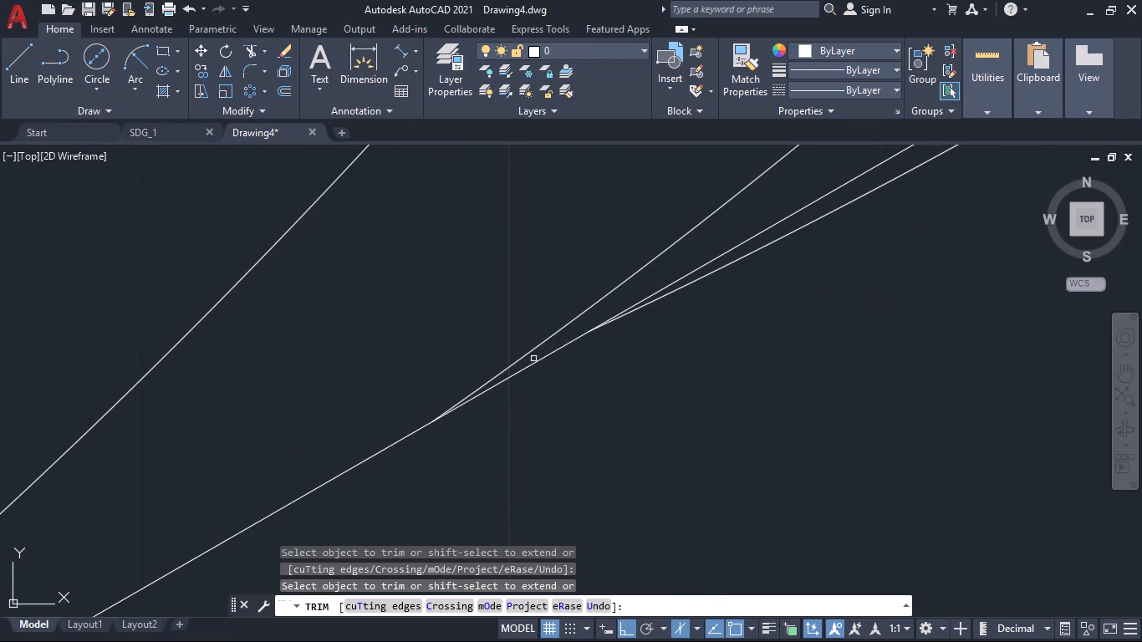
{"action": "left_click", "coordinate": [671, 293]}
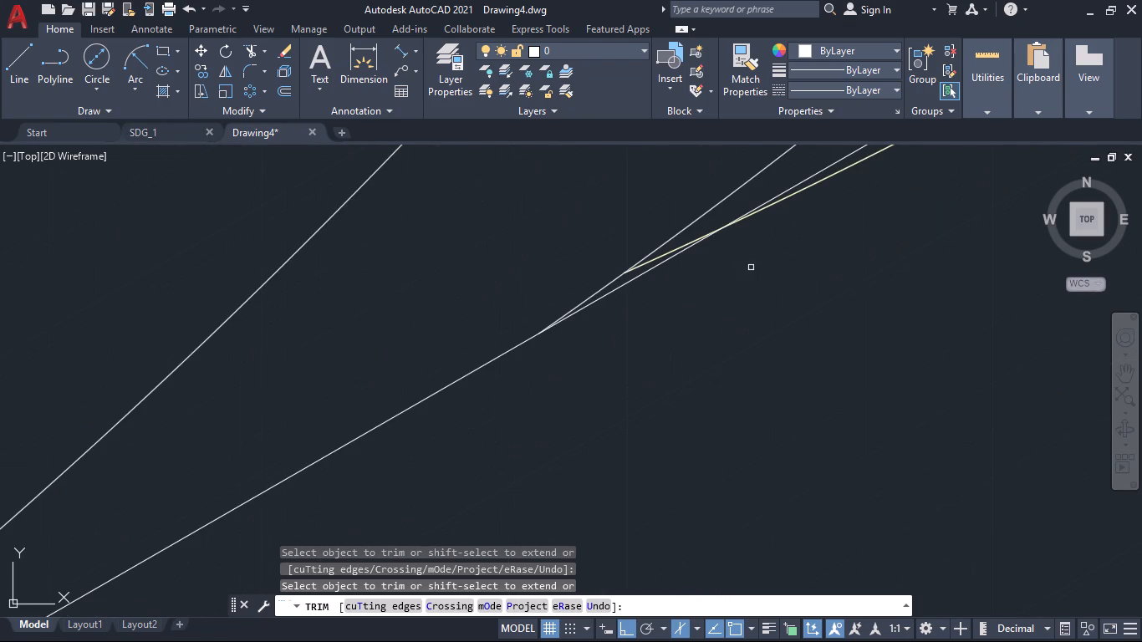
{"action": "left_click", "coordinate": [669, 252]}
{"action": "left_click", "coordinate": [669, 252]}
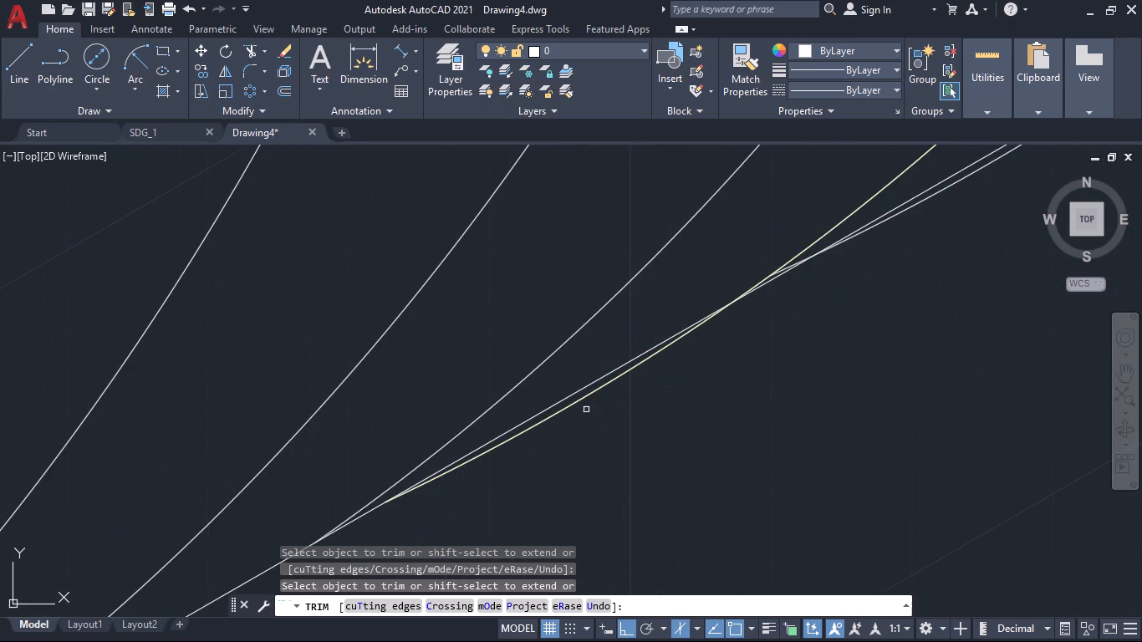
{"action": "left_click", "coordinate": [577, 403]}
{"action": "left_click", "coordinate": [575, 403]}
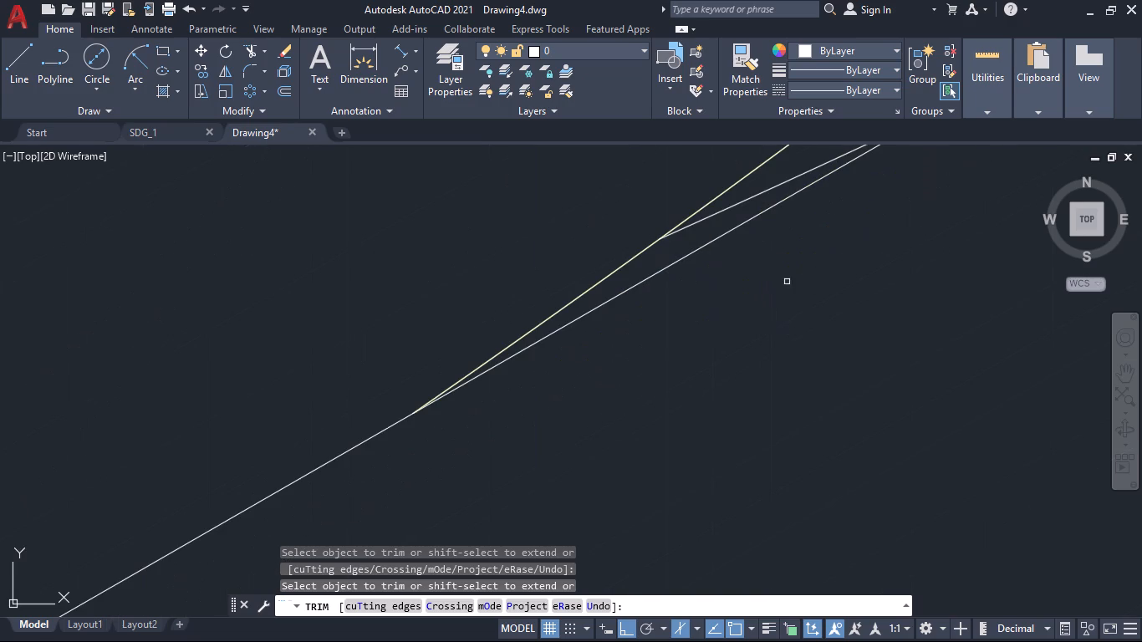
{"action": "left_click", "coordinate": [721, 211]}
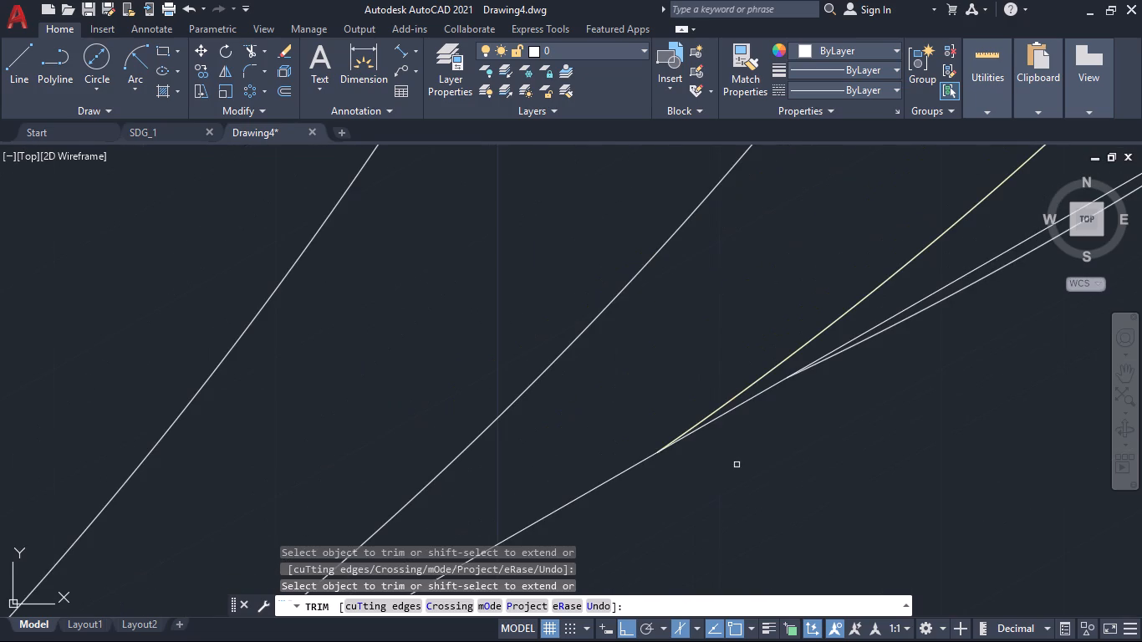
{"action": "left_click", "coordinate": [895, 326]}
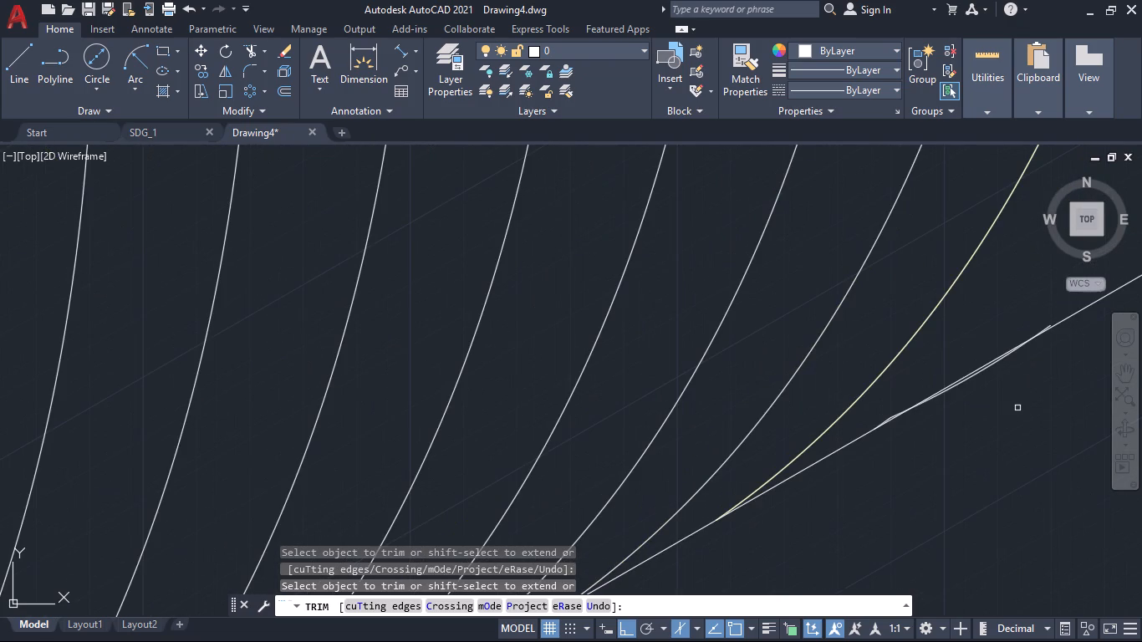
{"action": "key", "text": "Escape"}
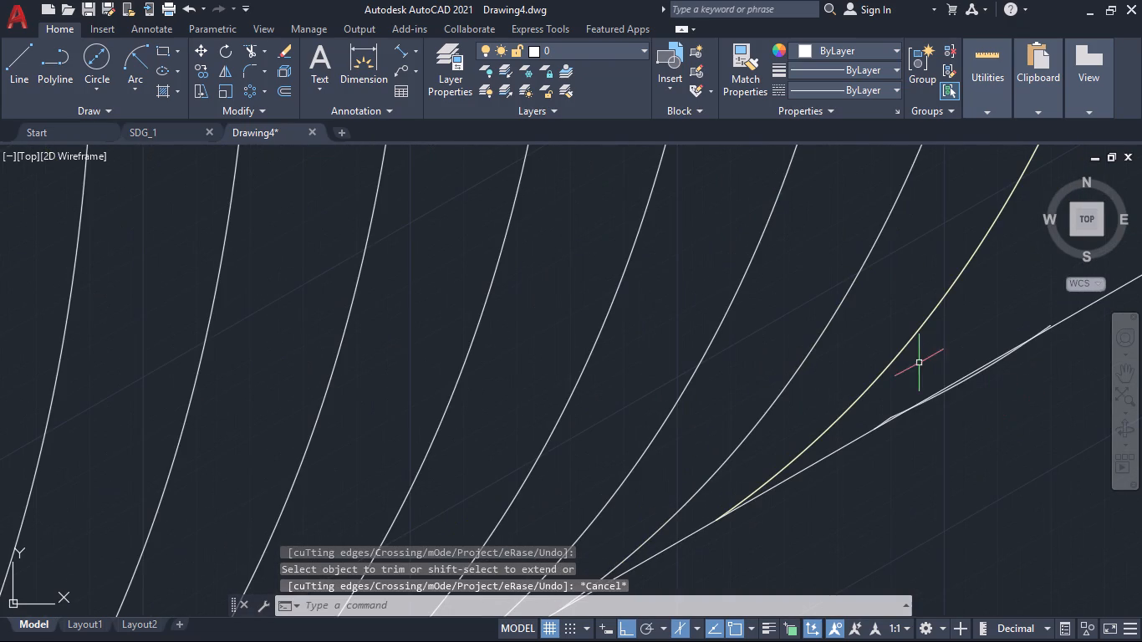
Erase the leftover arc fragments along the lower edge line just behind the yellow isocircle.
{"action": "left_click", "coordinate": [844, 355]}
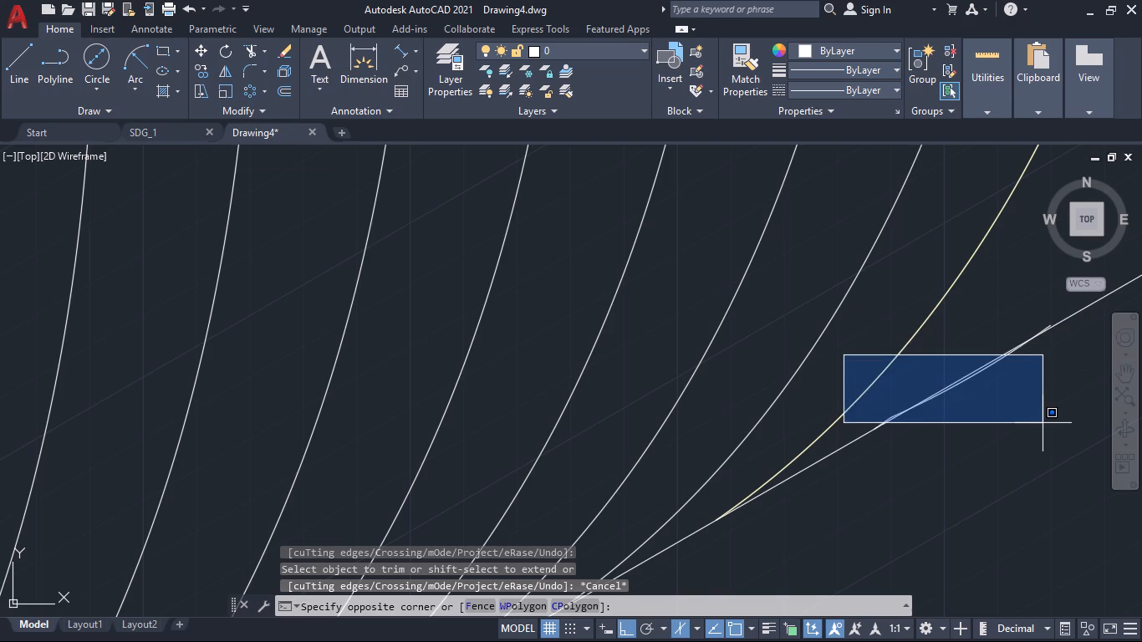
{"action": "left_click", "coordinate": [1043, 424]}
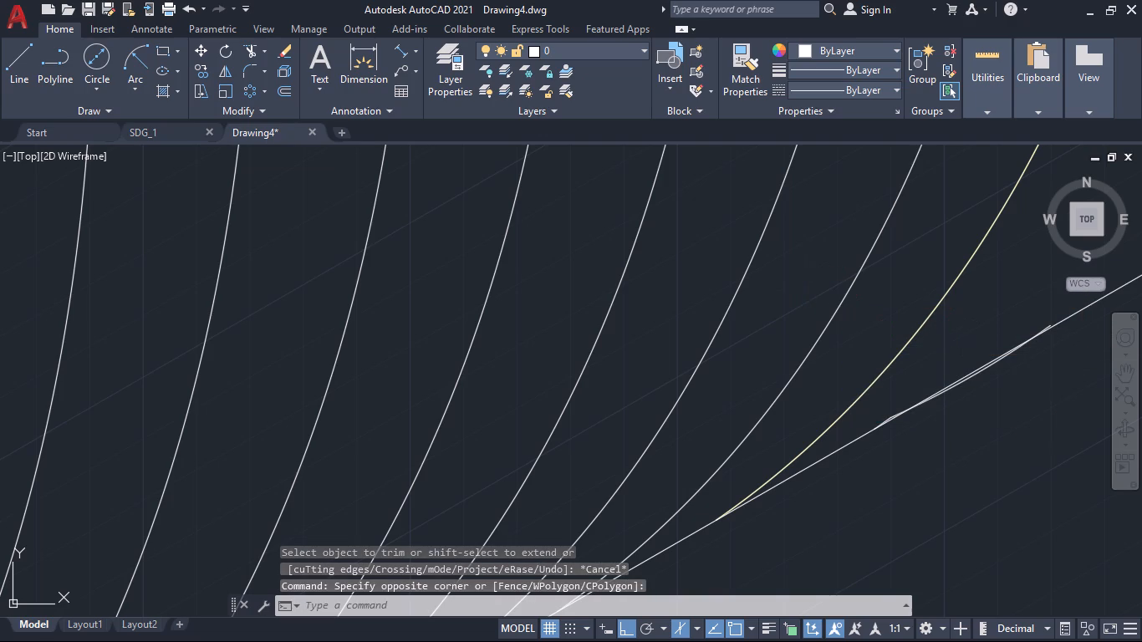
{"action": "left_click", "coordinate": [801, 276]}
{"action": "left_click", "coordinate": [1082, 454]}
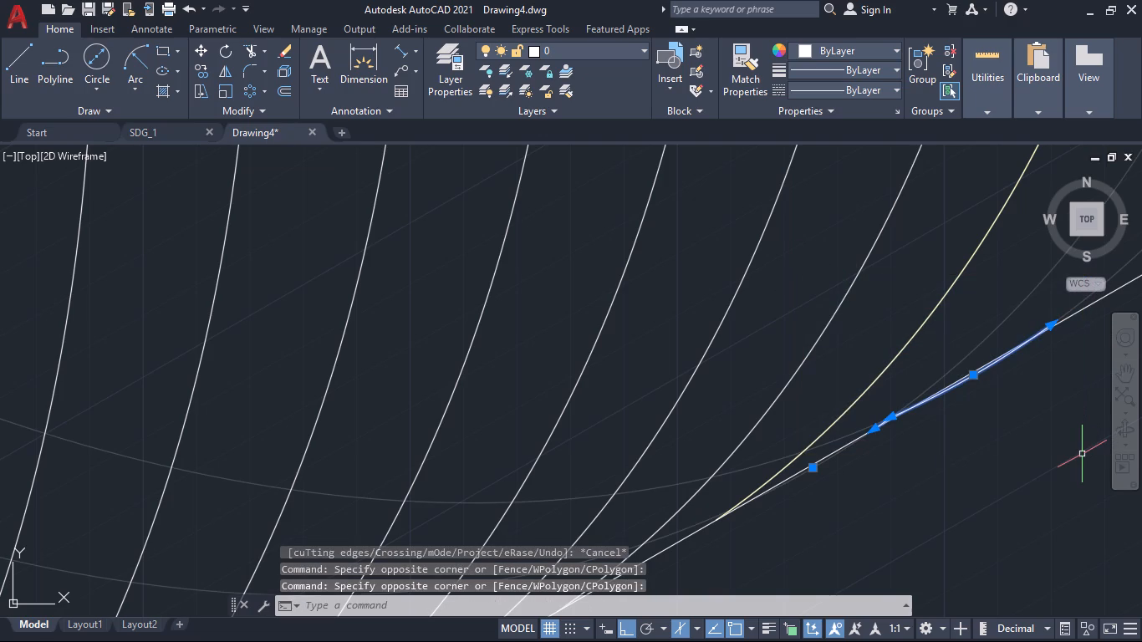
{"action": "key", "text": "Delete"}
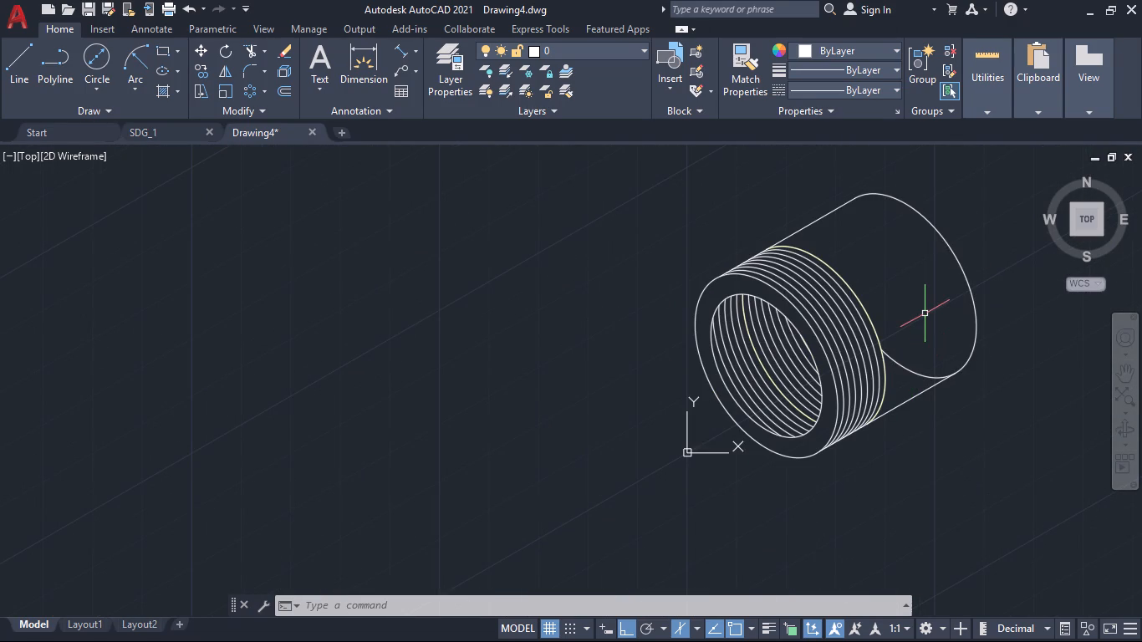
Trim the hidden lower arc of the large rear isocircle between the yellow isocircle and the lower edge line.
{"action": "type", "text": "tr"}
{"action": "key", "text": "Return"}
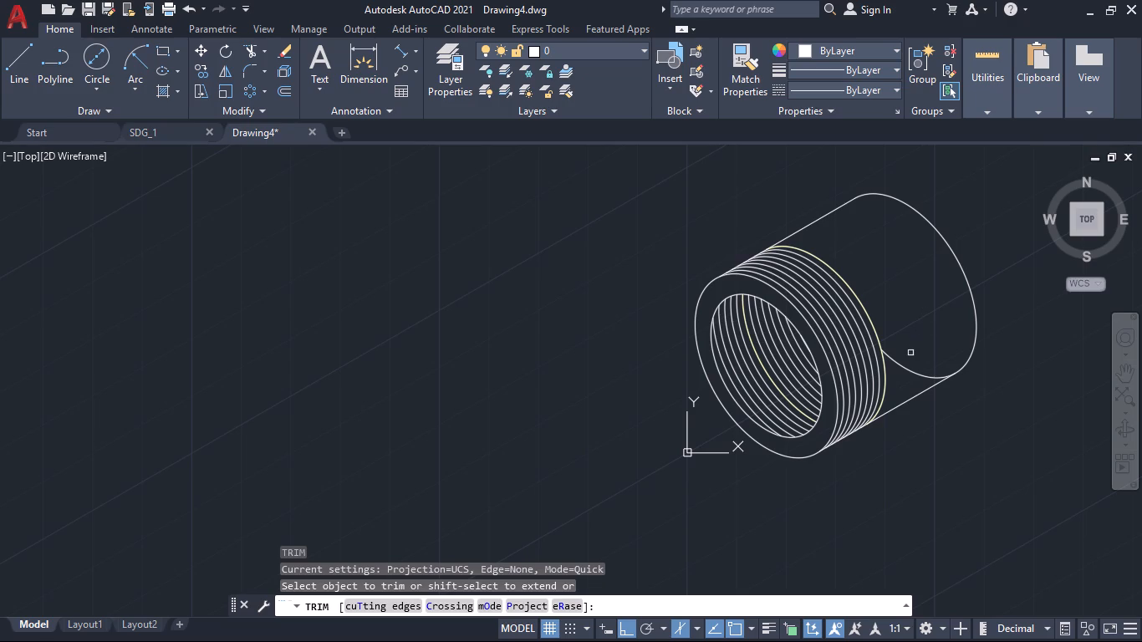
{"action": "left_click", "coordinate": [908, 362]}
{"action": "left_click", "coordinate": [905, 375]}
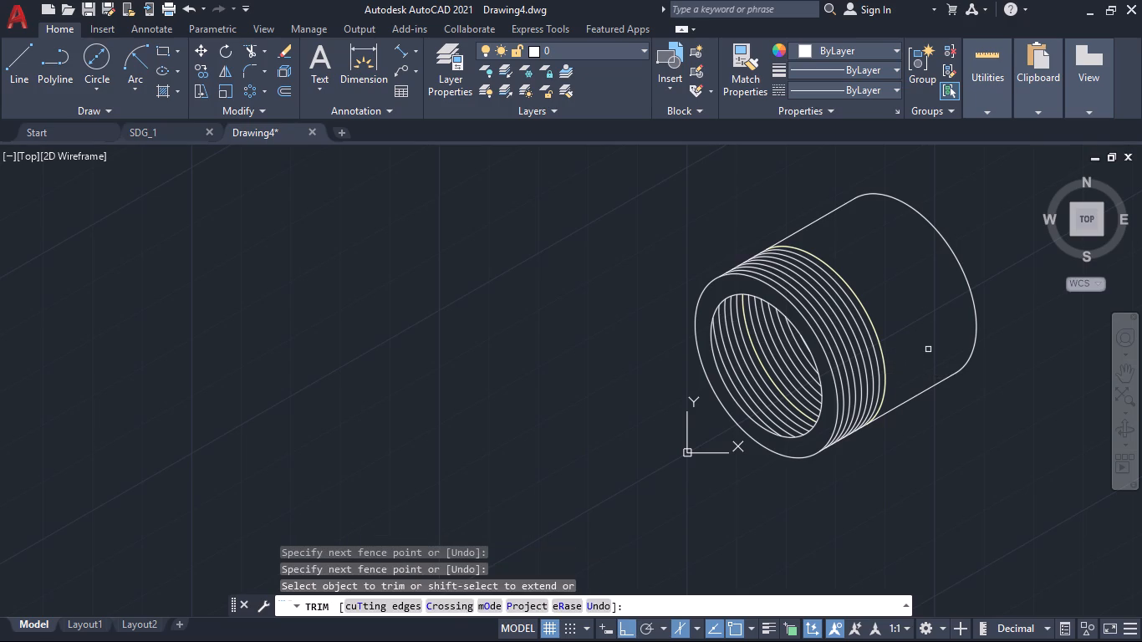
{"action": "key", "text": "Escape"}
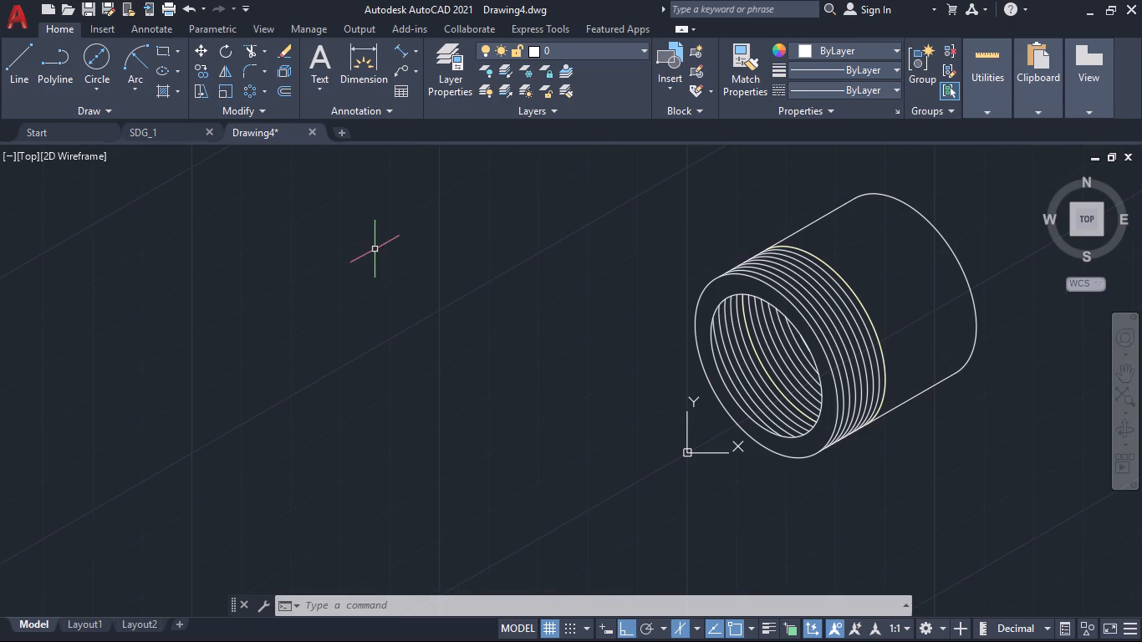
Draw a short line from the yellow isocircle's upper outer side to the adjacent thread arc along the 30° axis.
{"action": "left_click", "coordinate": [23, 58]}
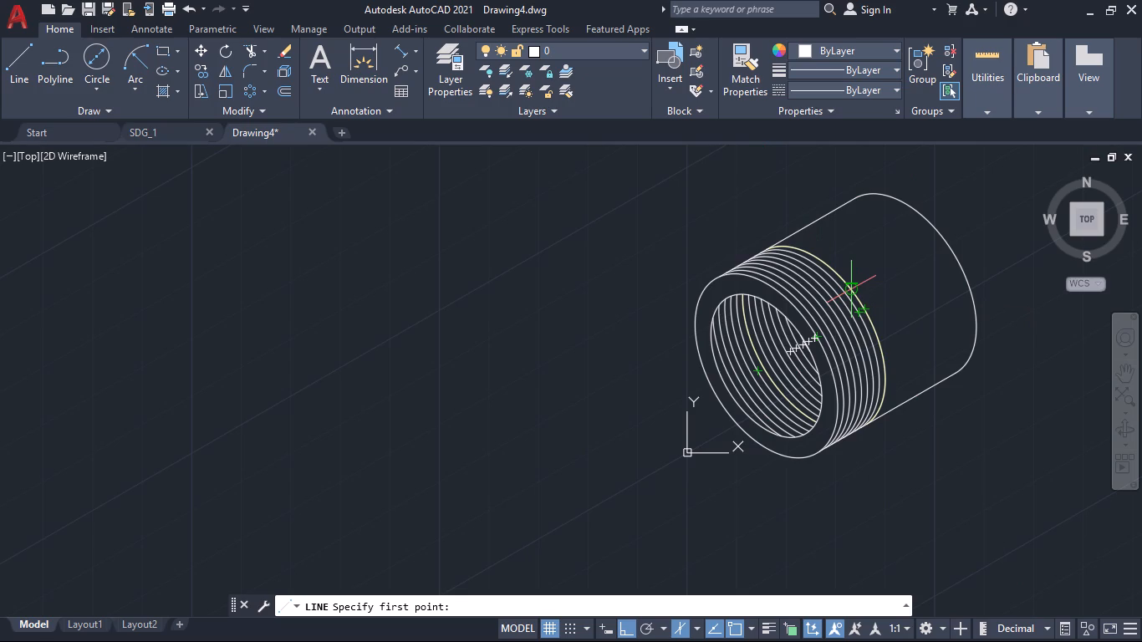
{"action": "left_click", "coordinate": [848, 288]}
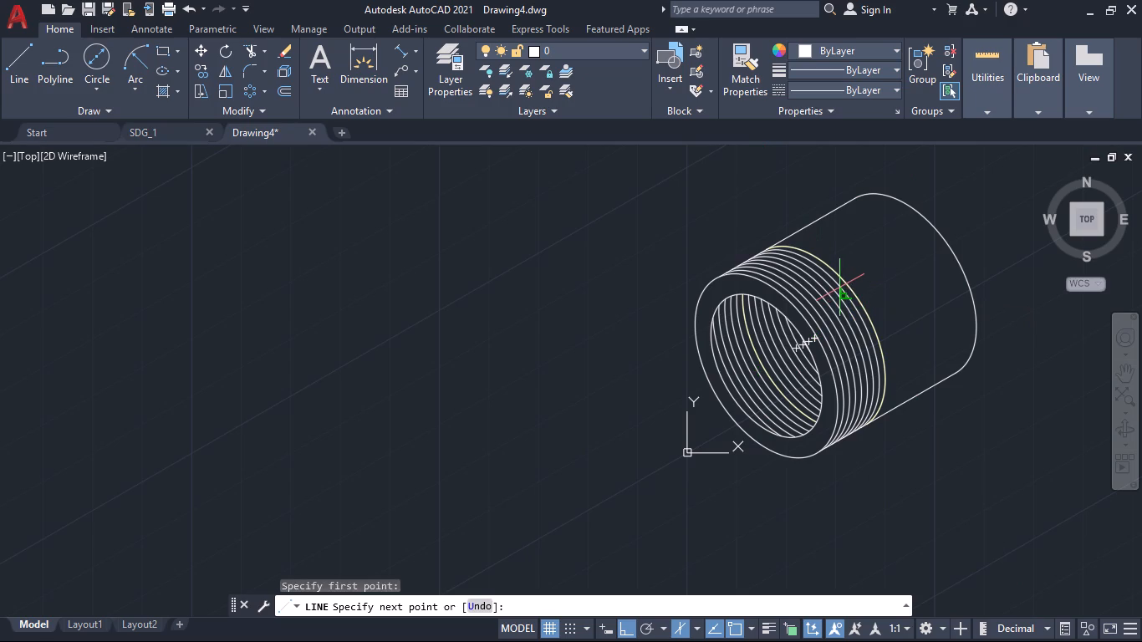
{"action": "left_click", "coordinate": [844, 290]}
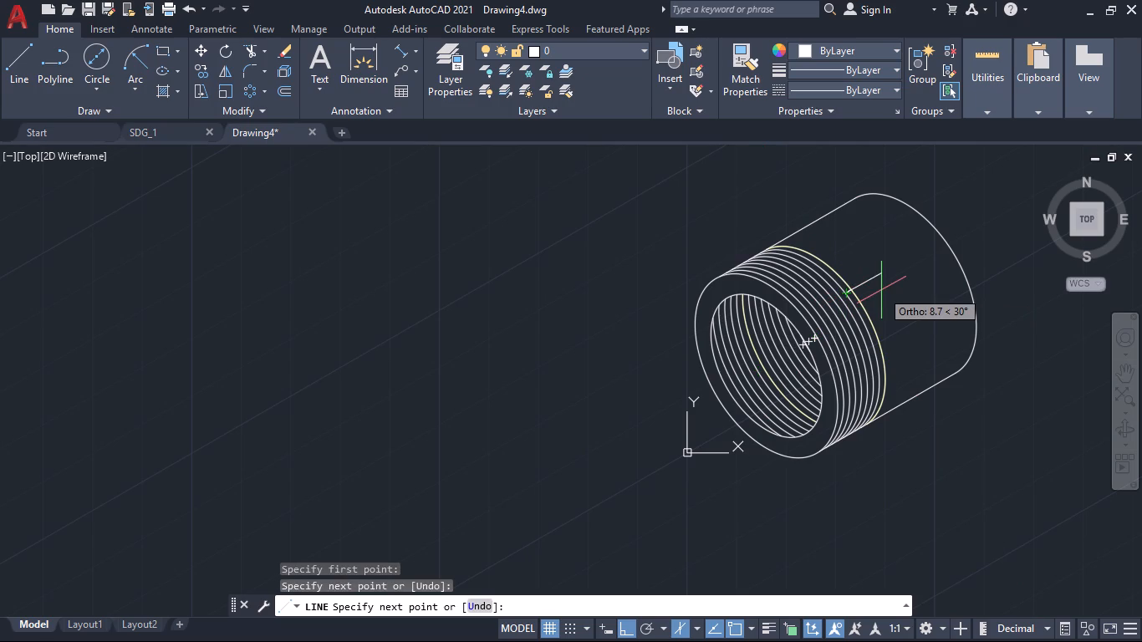
{"action": "key", "text": "Escape"}
Trim the yellow isocircle and its overlapping white arc below the short connecting line, then the white duplicate above it.
{"action": "type", "text": "tr"}
{"action": "key", "text": "Return"}
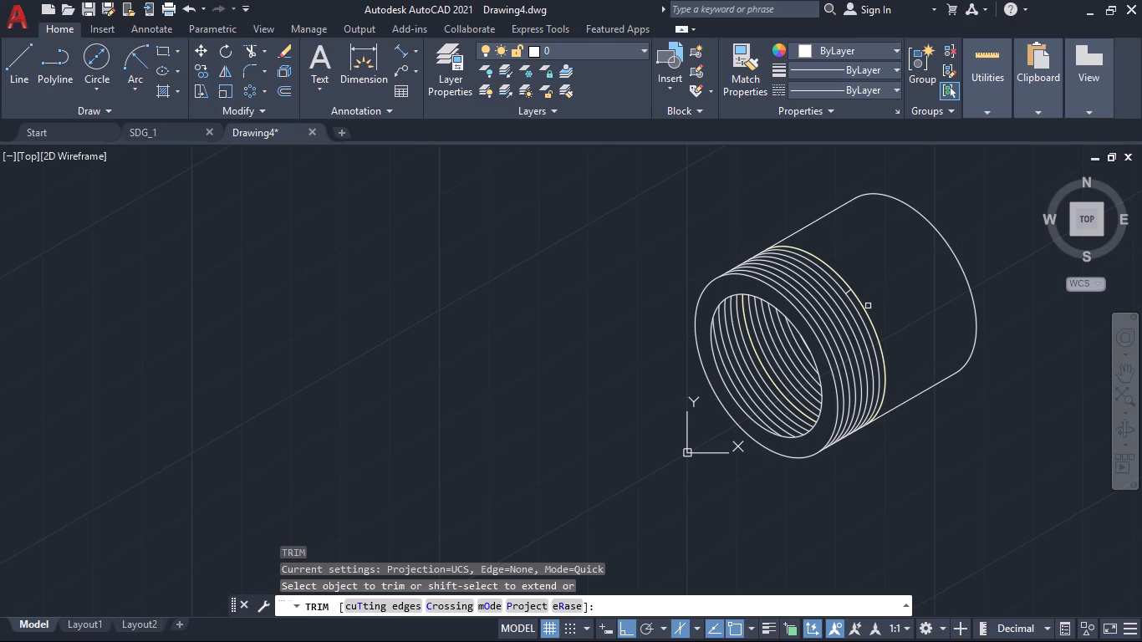
{"action": "left_click", "coordinate": [865, 308]}
{"action": "left_click", "coordinate": [865, 308]}
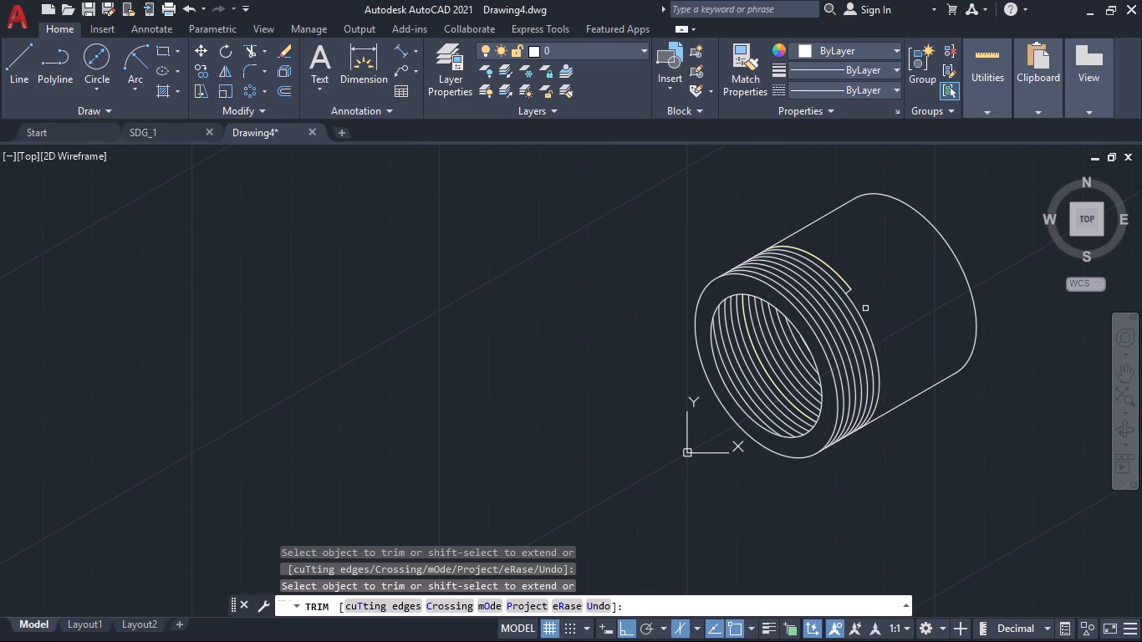
{"action": "left_click", "coordinate": [841, 278]}
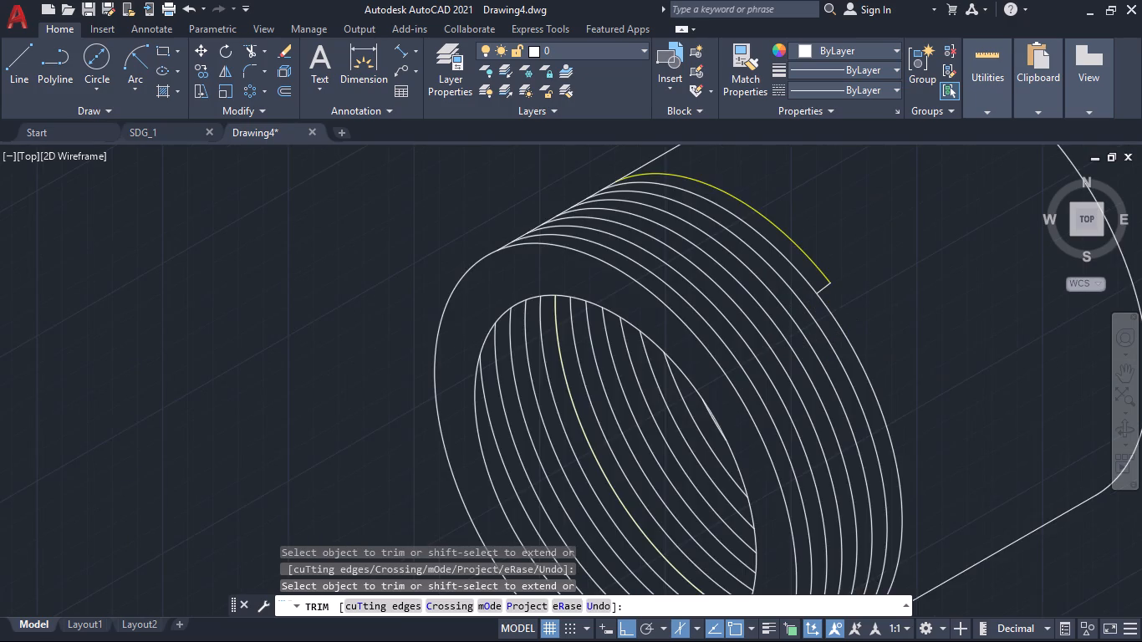
{"action": "key", "text": "Escape"}
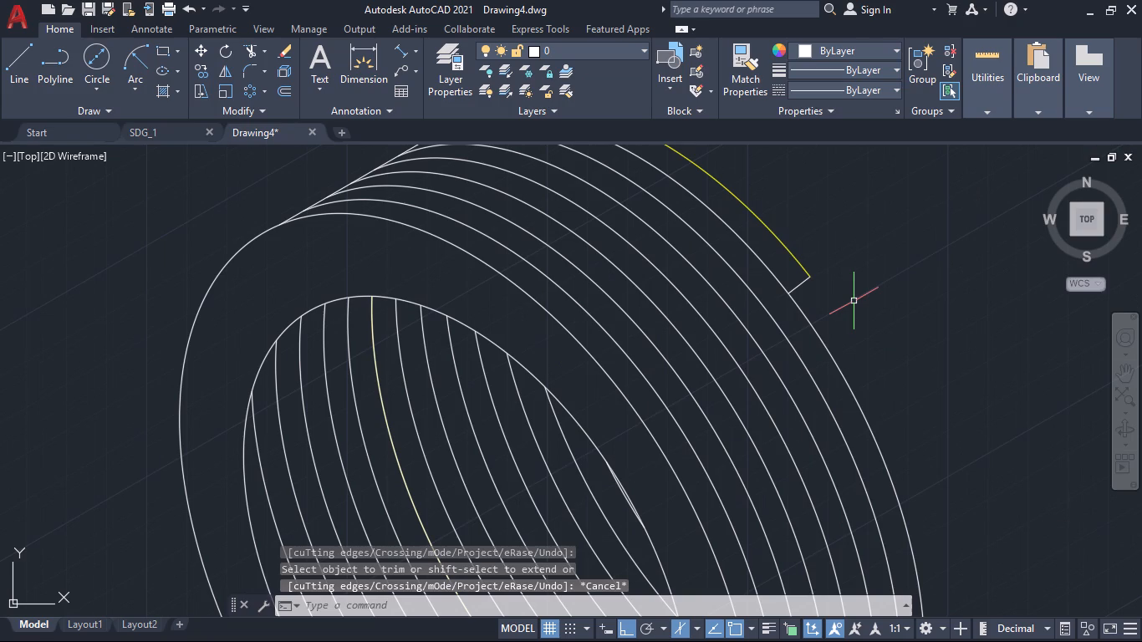
Match the yellow arc's properties onto the short connecting line at its end.
{"action": "type", "text": "ma"}
{"action": "key", "text": "Return"}
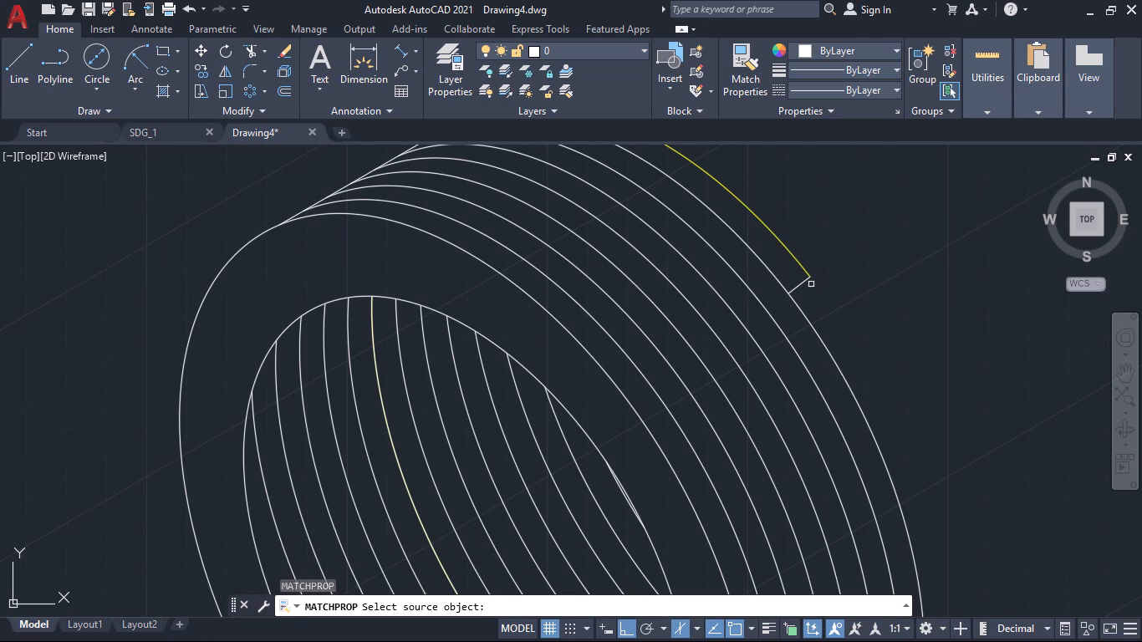
{"action": "left_click", "coordinate": [798, 260]}
{"action": "left_click", "coordinate": [798, 286]}
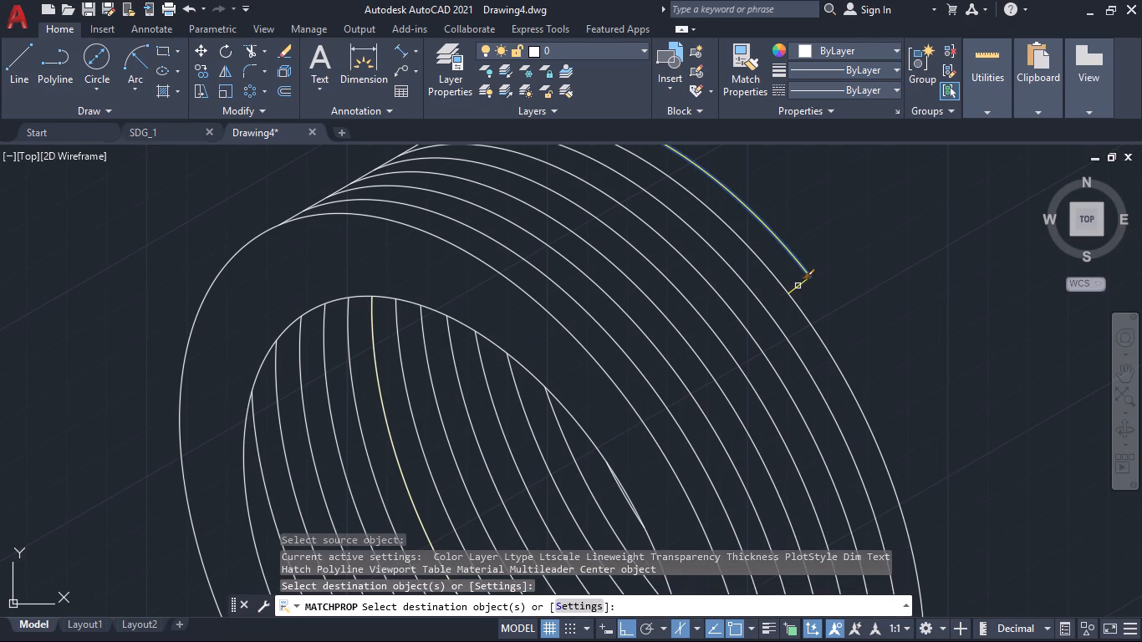
{"action": "key", "text": "Escape"}
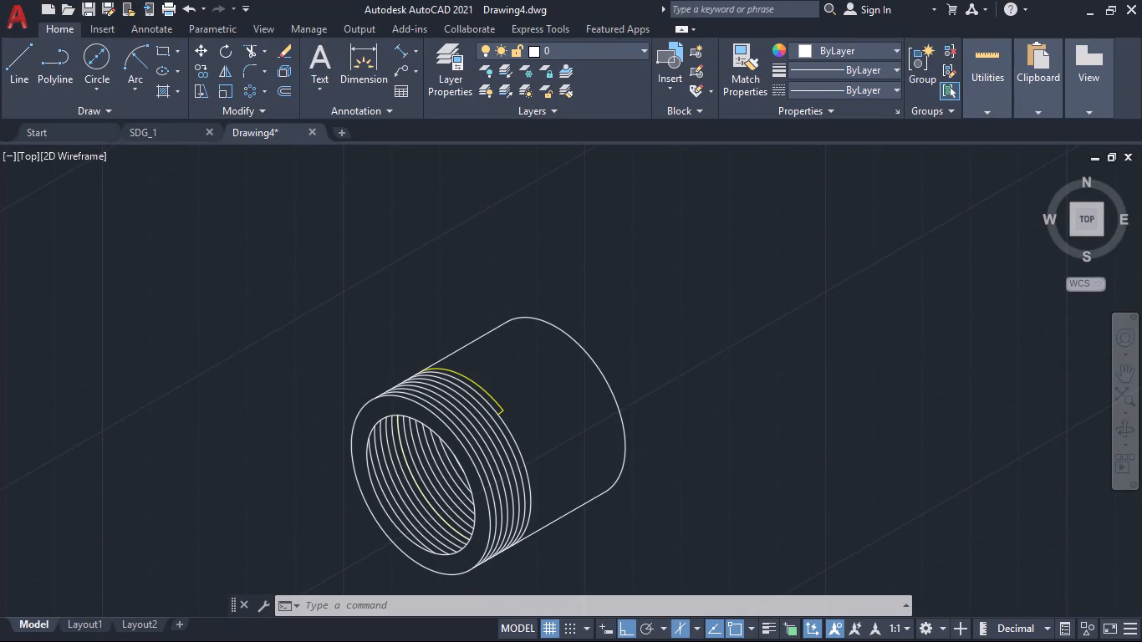
Copy the large rear isocircle arc 15 mm outward along the 30° axis, using its centre as base point.
{"action": "left_click", "coordinate": [614, 358]}
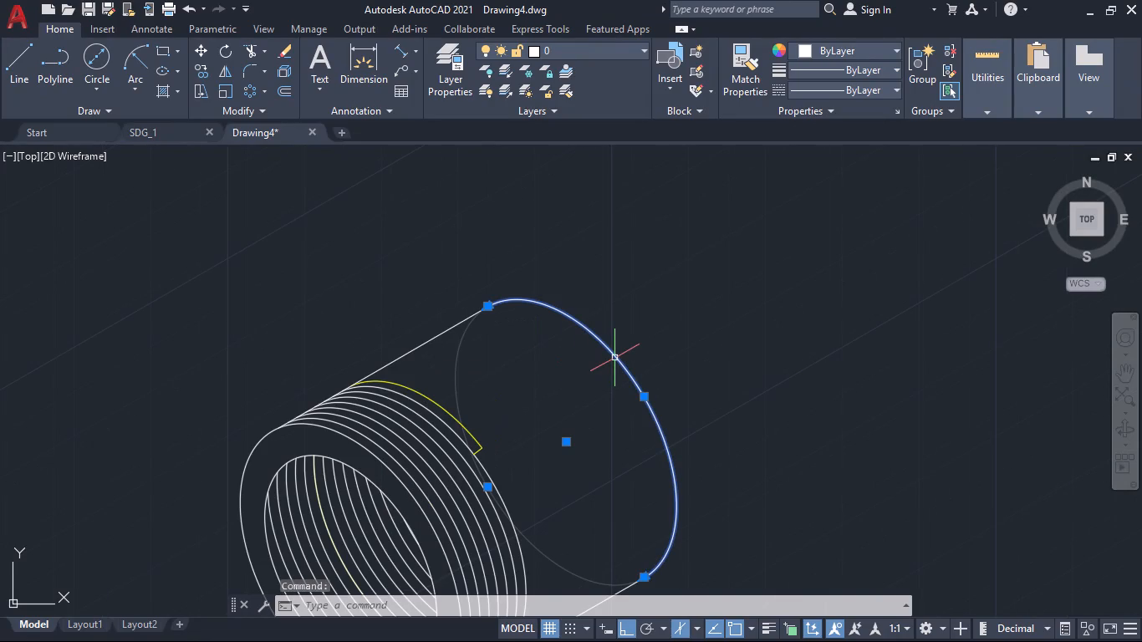
{"action": "key", "text": "c"}
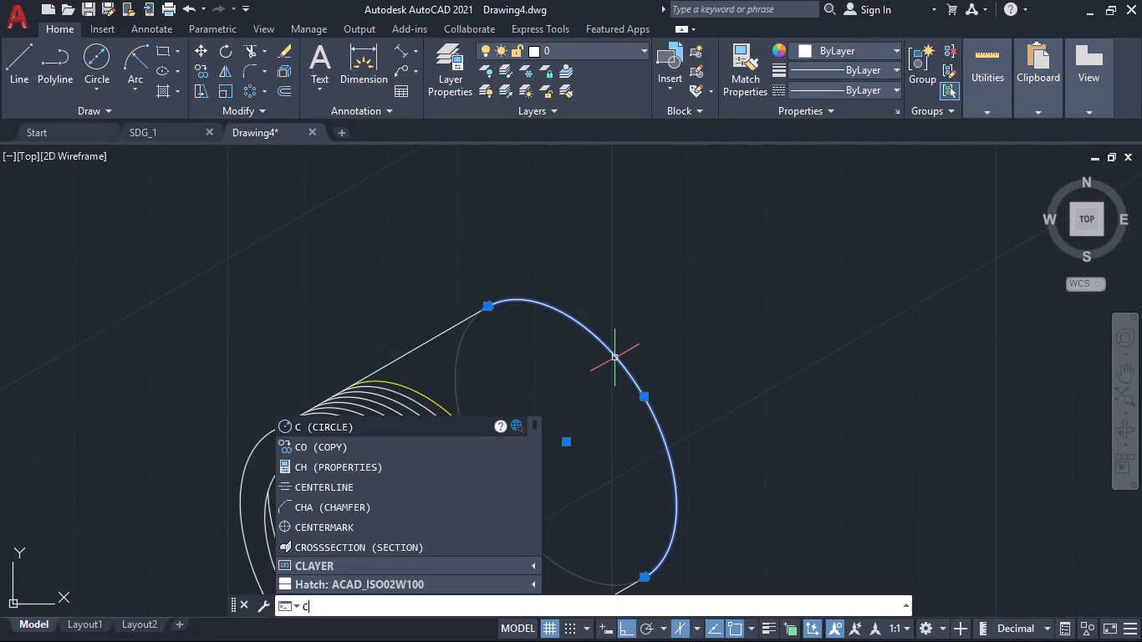
{"action": "key", "text": "o"}
{"action": "key", "text": "Return"}
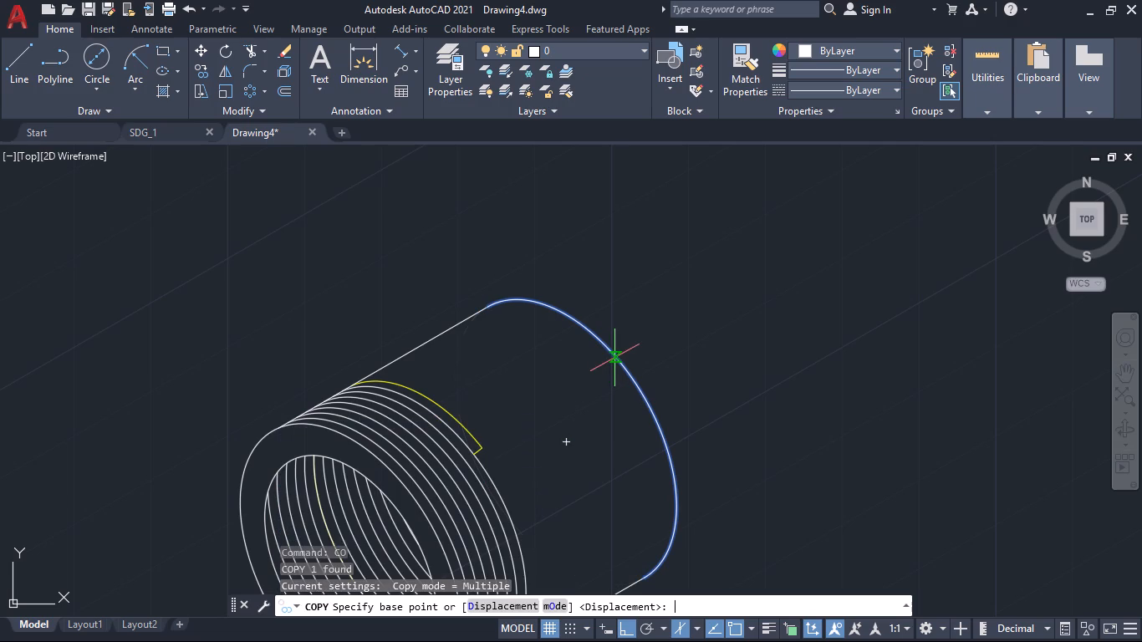
{"action": "left_click", "coordinate": [568, 438]}
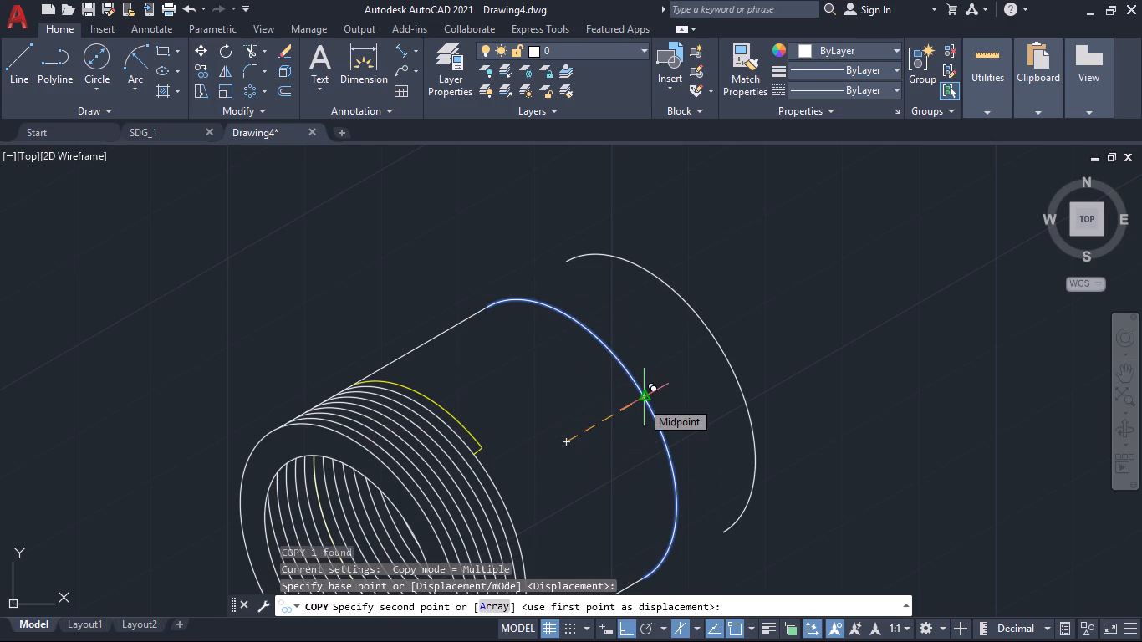
{"action": "type", "text": "15"}
{"action": "key", "text": "Return"}
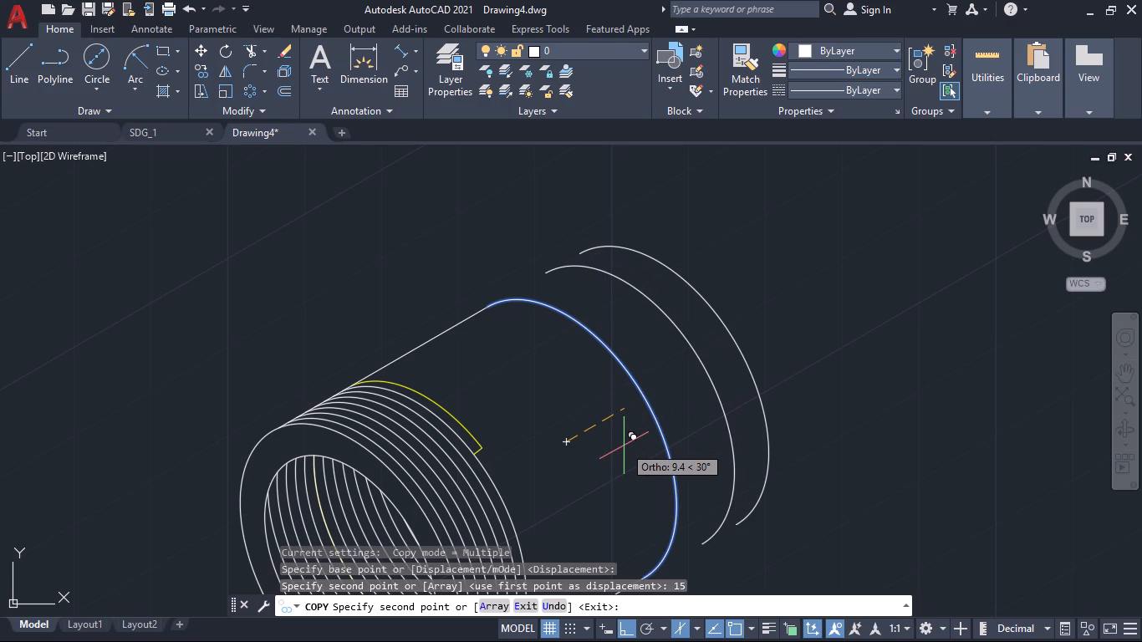
{"action": "key", "text": "Return"}
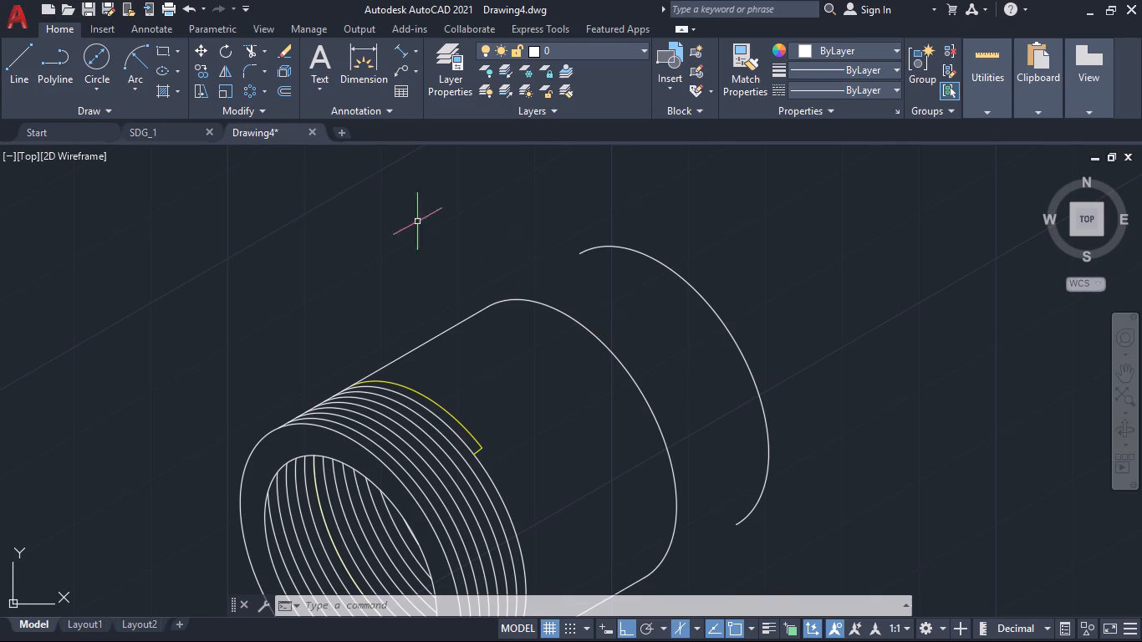
Draw a vertical construction line from the original rear arc's centre level down to that arc's lower end.
{"action": "left_click", "coordinate": [18, 64]}
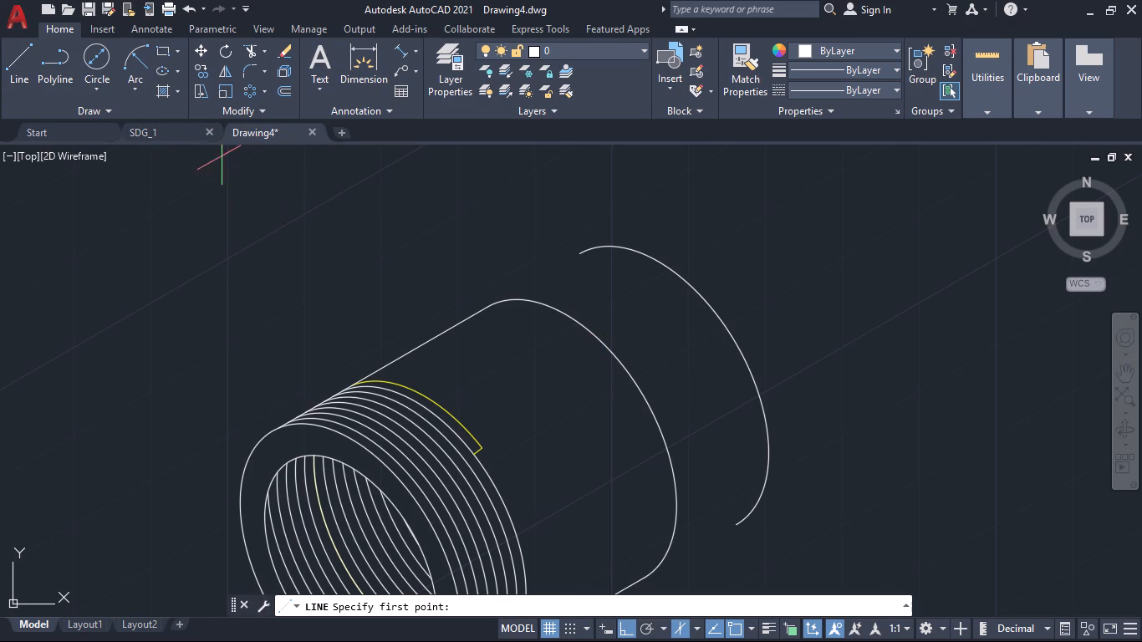
{"action": "left_click", "coordinate": [577, 256]}
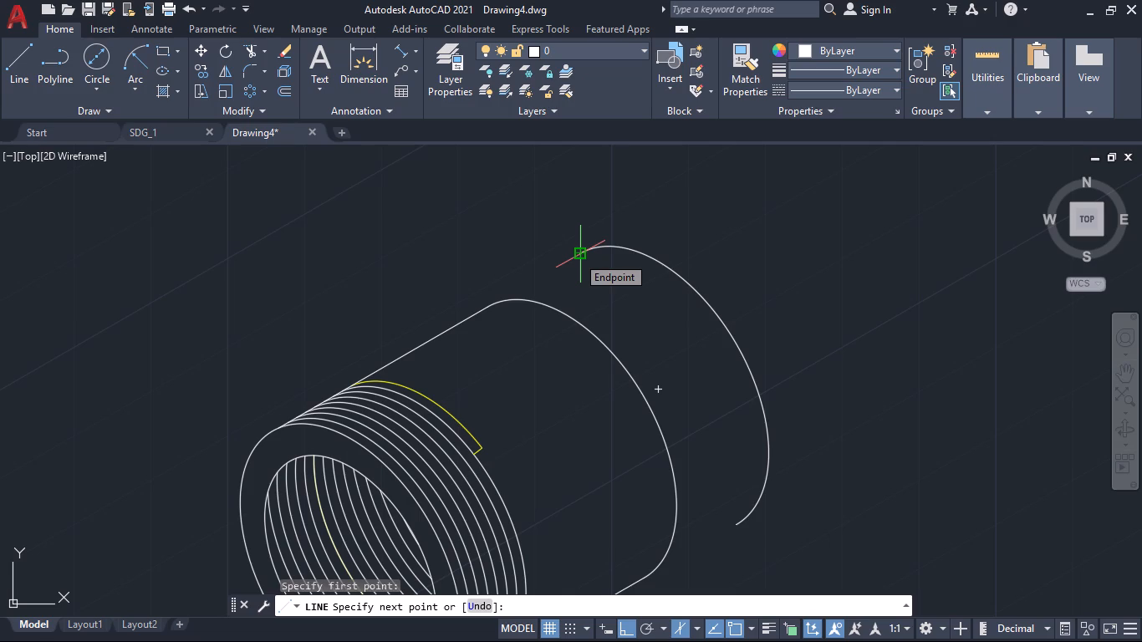
{"action": "key", "text": "ctrl+z"}
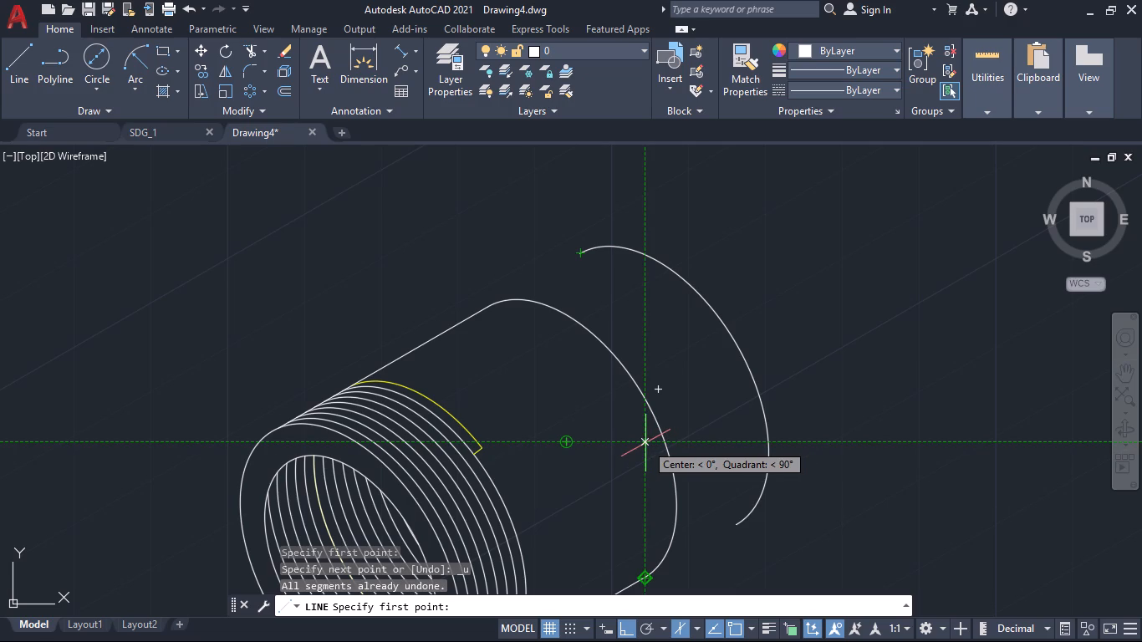
{"action": "left_click", "coordinate": [645, 443]}
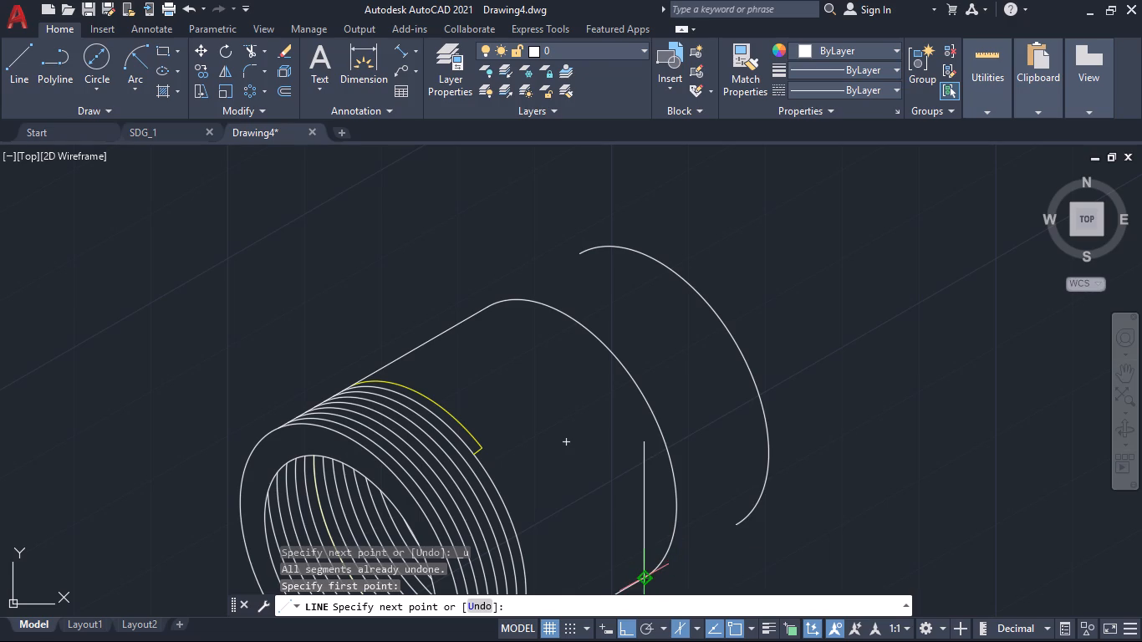
{"action": "left_click", "coordinate": [645, 577]}
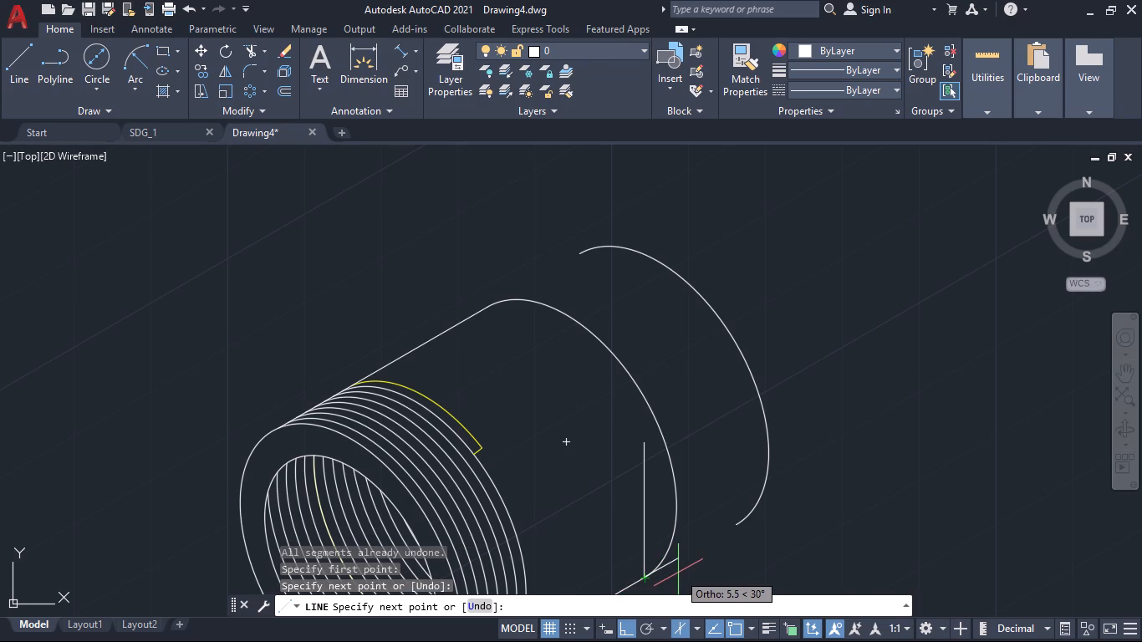
Switch to isoplane Top and continue the line along the 30° axis to the lower part of the copied arc.
{"action": "left_click", "coordinate": [692, 633]}
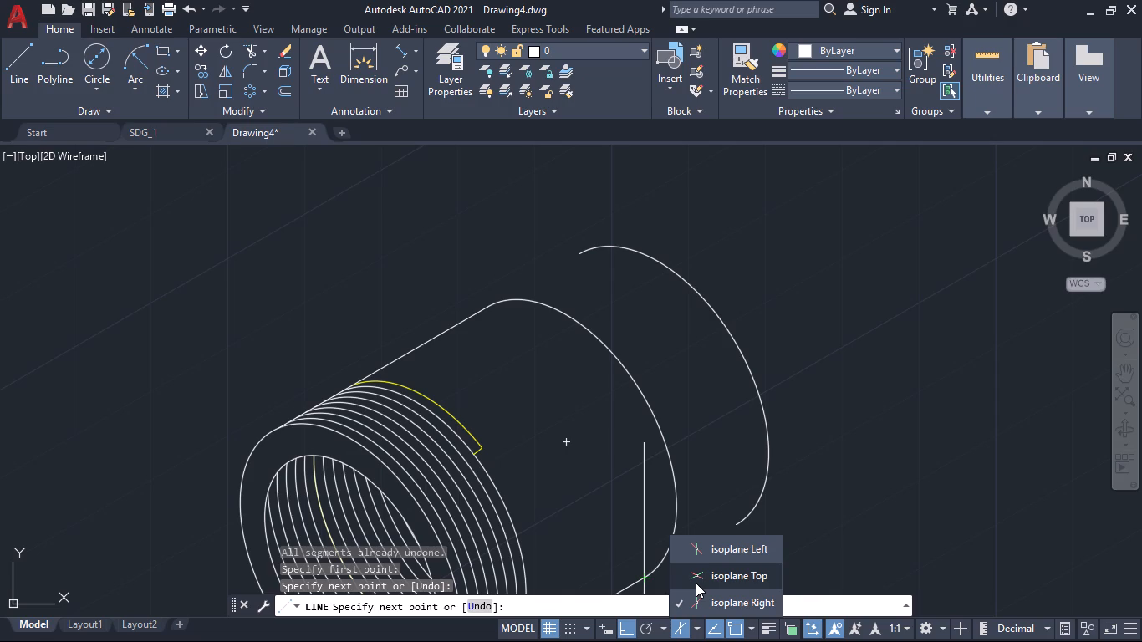
{"action": "left_click", "coordinate": [696, 549]}
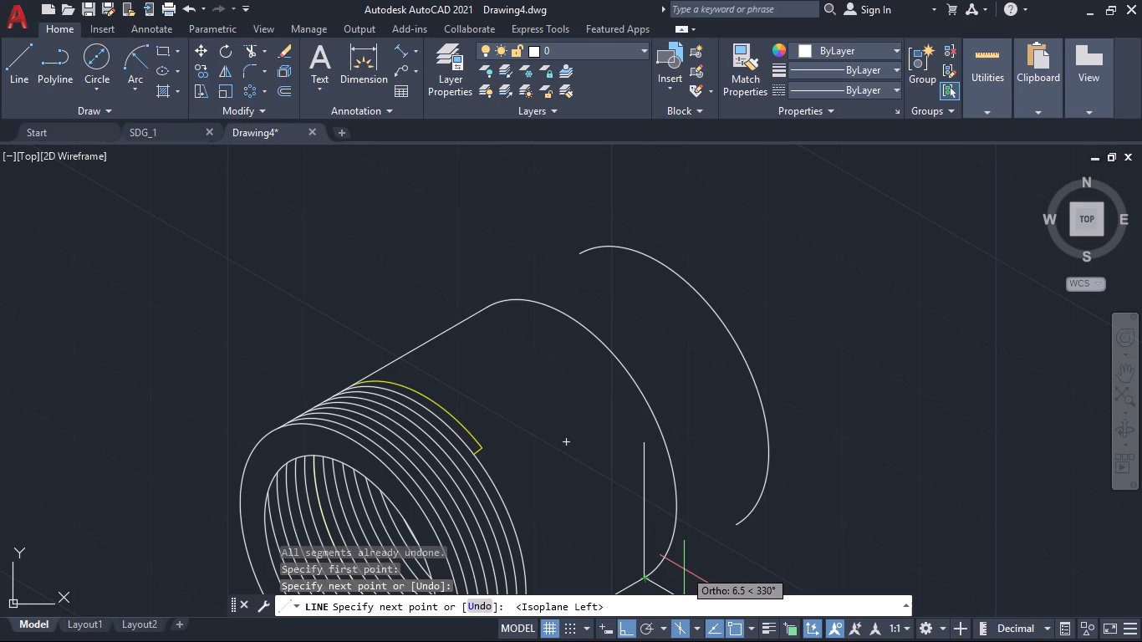
{"action": "left_click", "coordinate": [696, 629]}
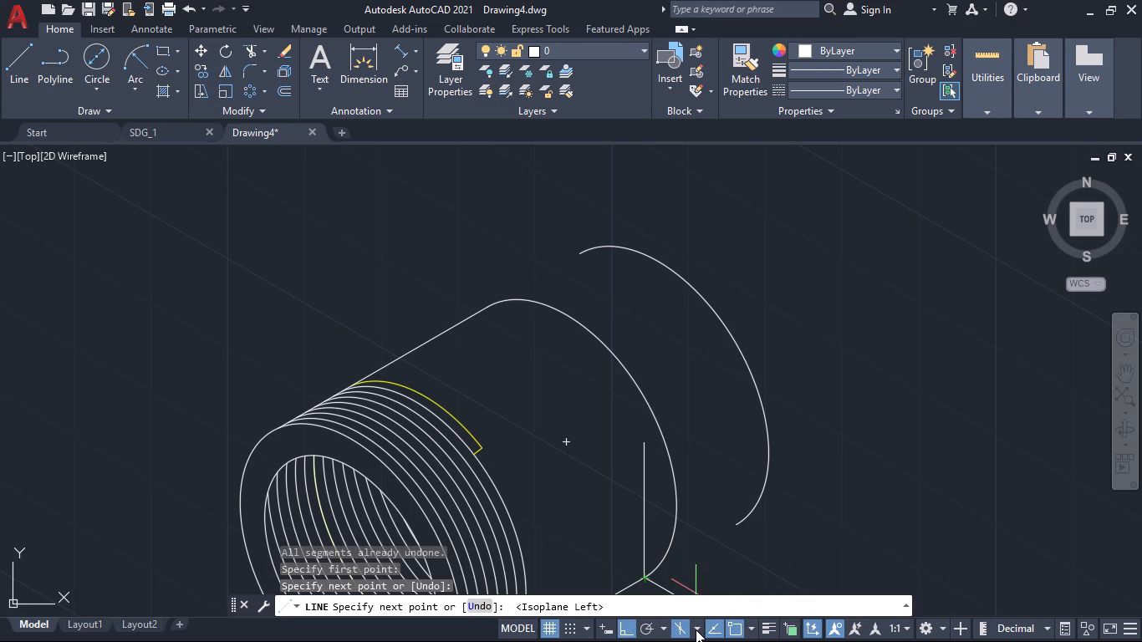
{"action": "left_click", "coordinate": [705, 579]}
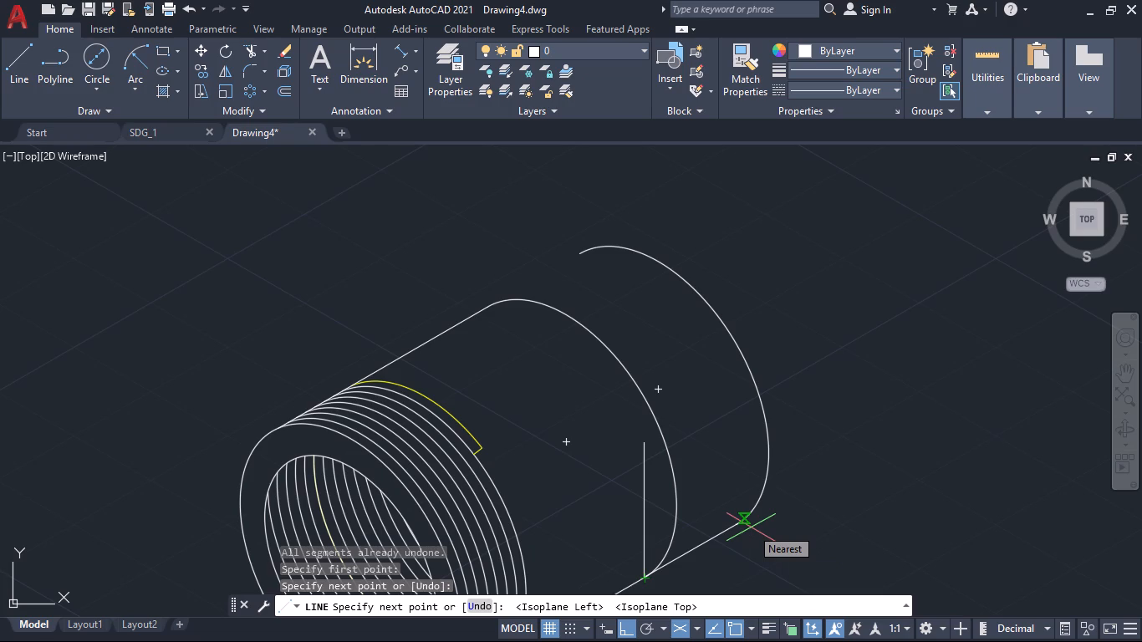
{"action": "left_click", "coordinate": [751, 527]}
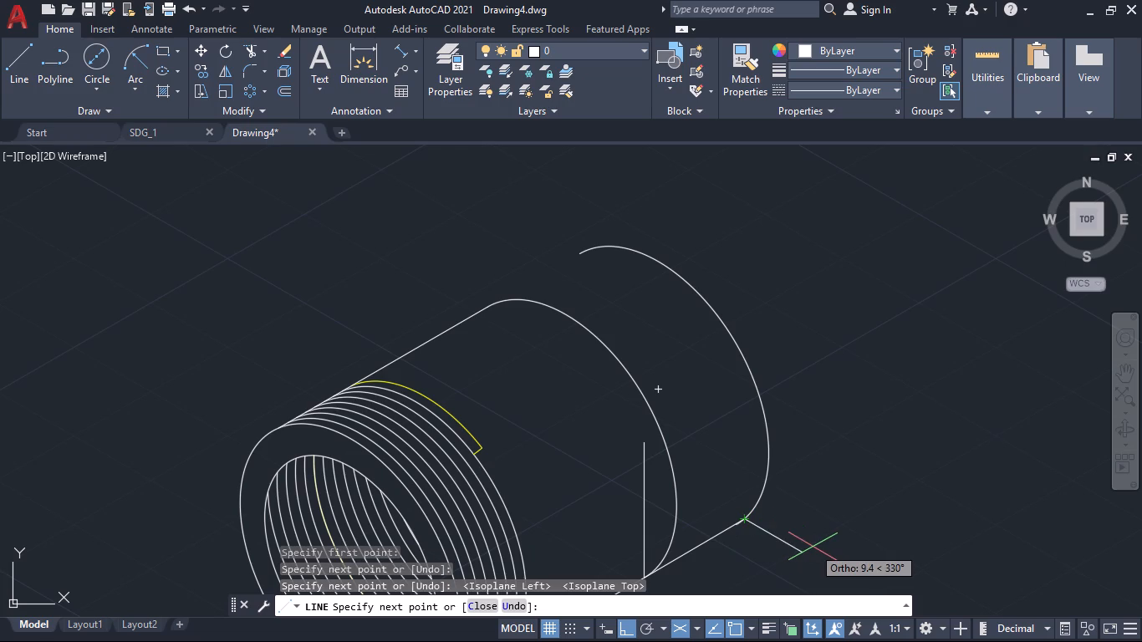
{"action": "key", "text": "space"}
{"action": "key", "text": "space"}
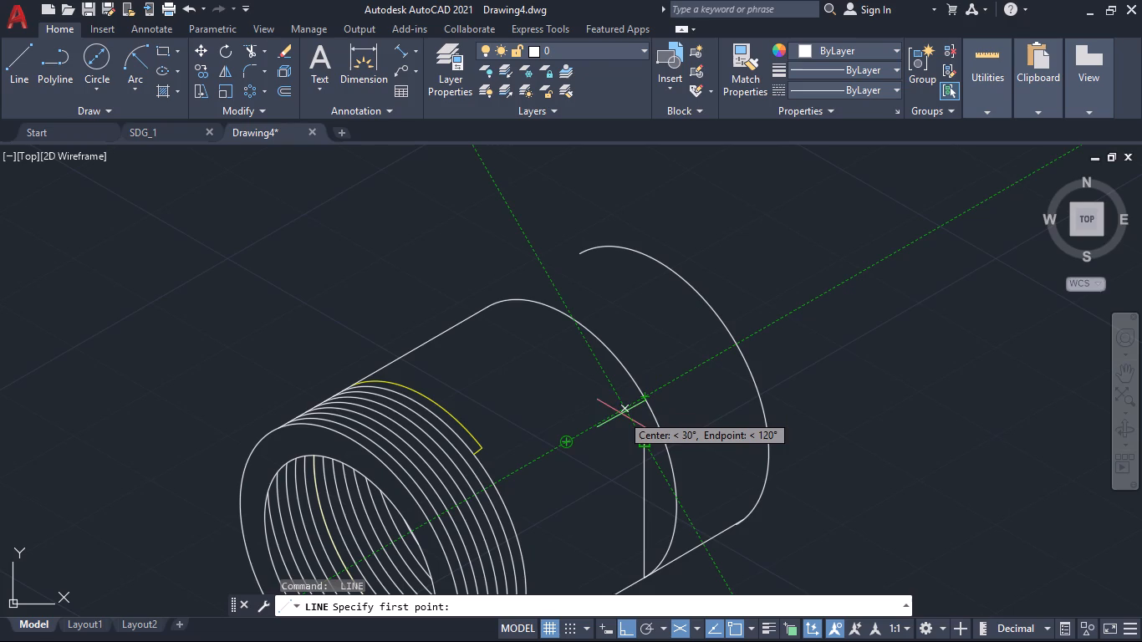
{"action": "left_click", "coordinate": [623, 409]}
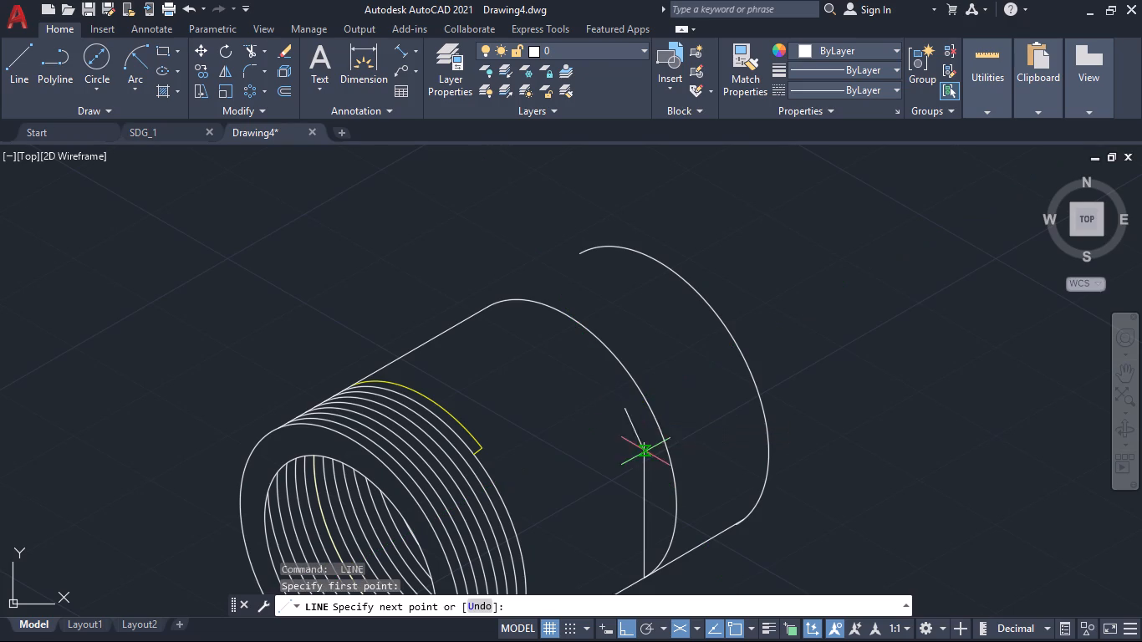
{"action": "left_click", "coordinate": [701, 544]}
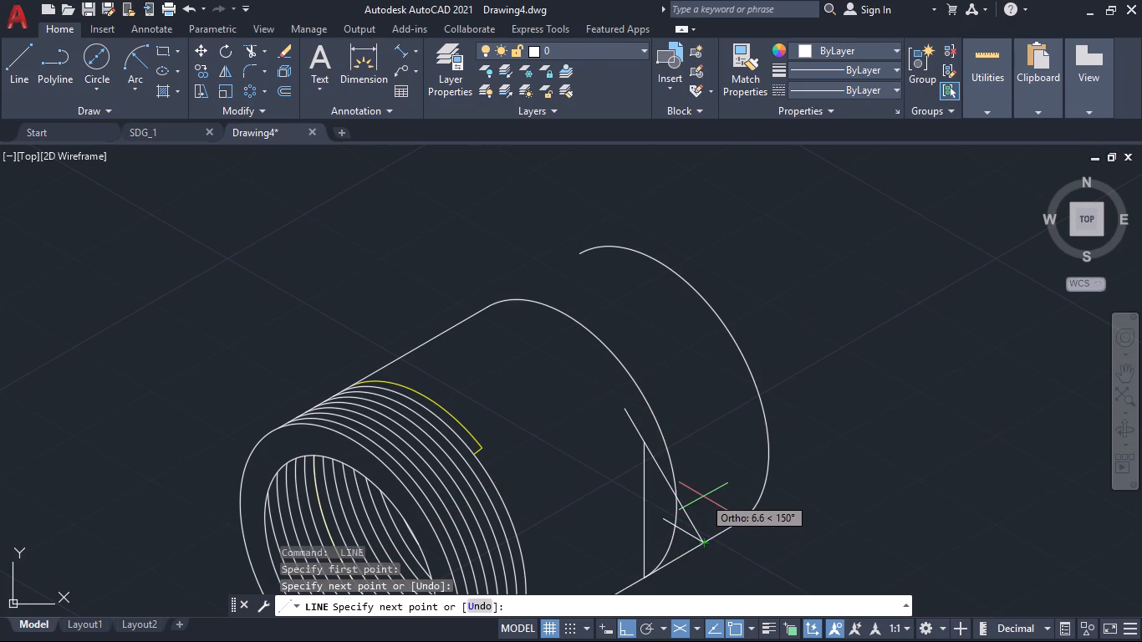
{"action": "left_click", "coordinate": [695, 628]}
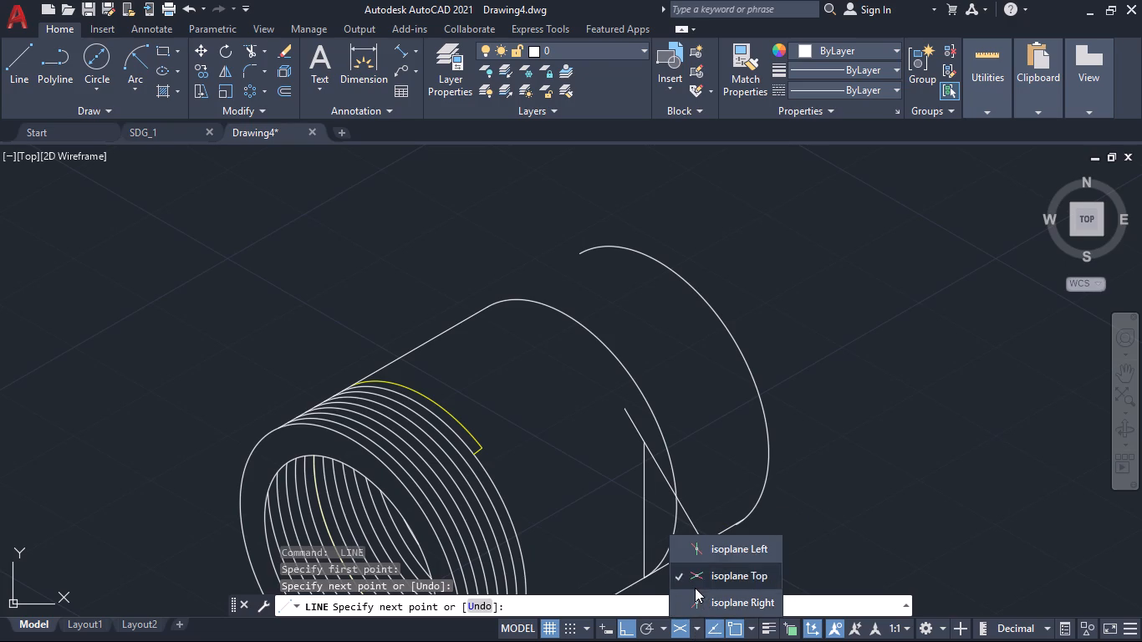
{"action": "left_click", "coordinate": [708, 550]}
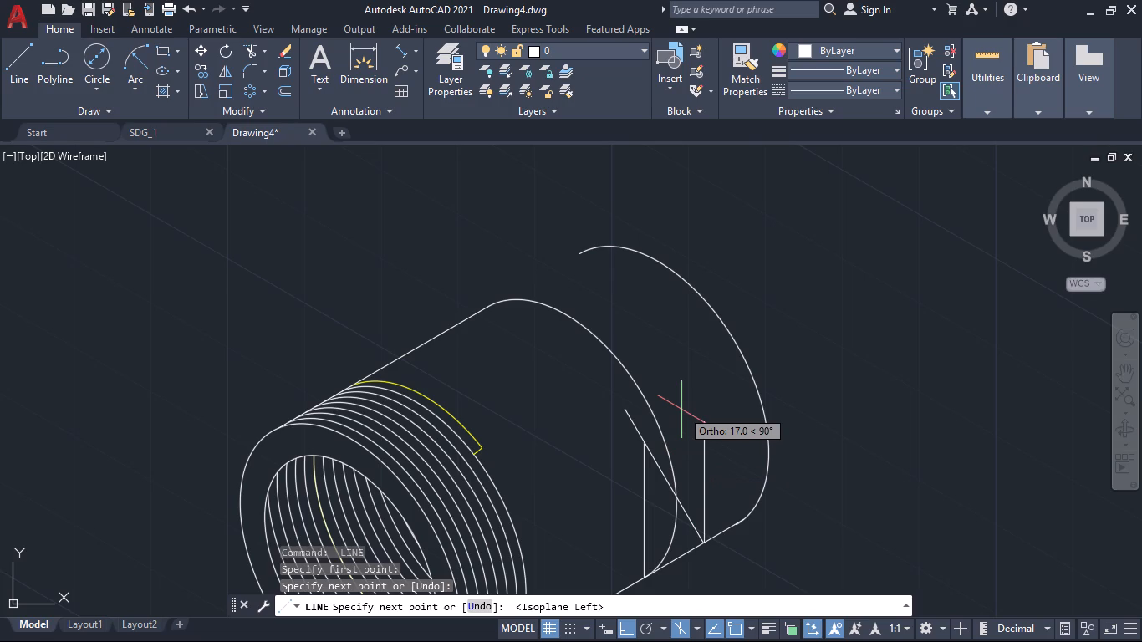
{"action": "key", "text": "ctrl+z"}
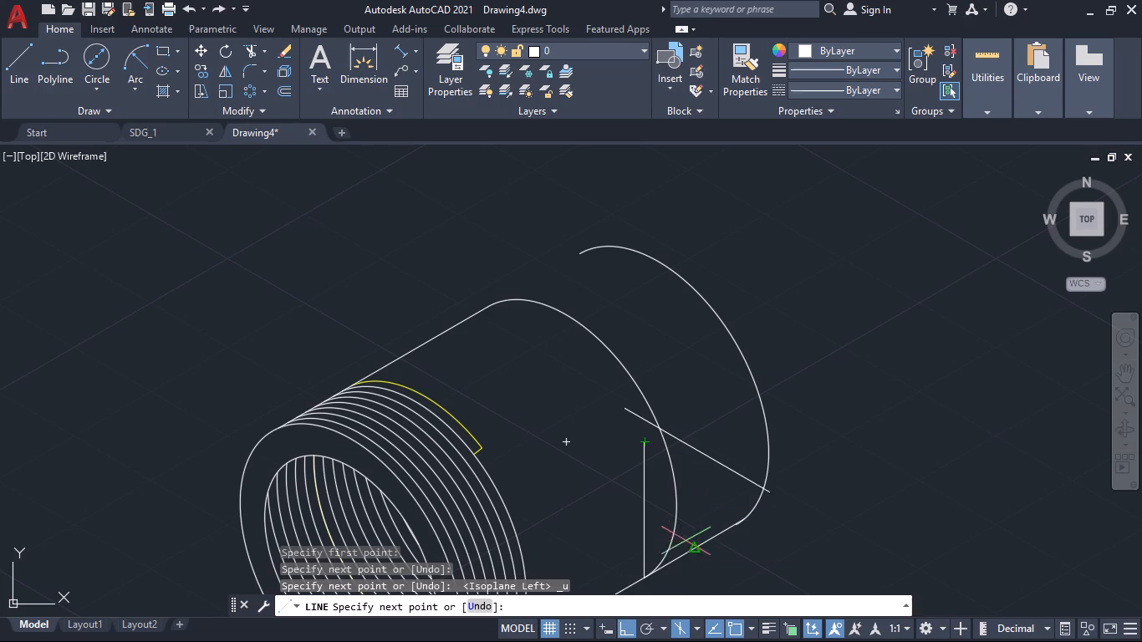
In isoplane Right, draw a line from the vertical construction line's midpoint along 30° to the original rear arc, continuing vertically down to the lower edge line.
{"action": "left_click", "coordinate": [696, 630]}
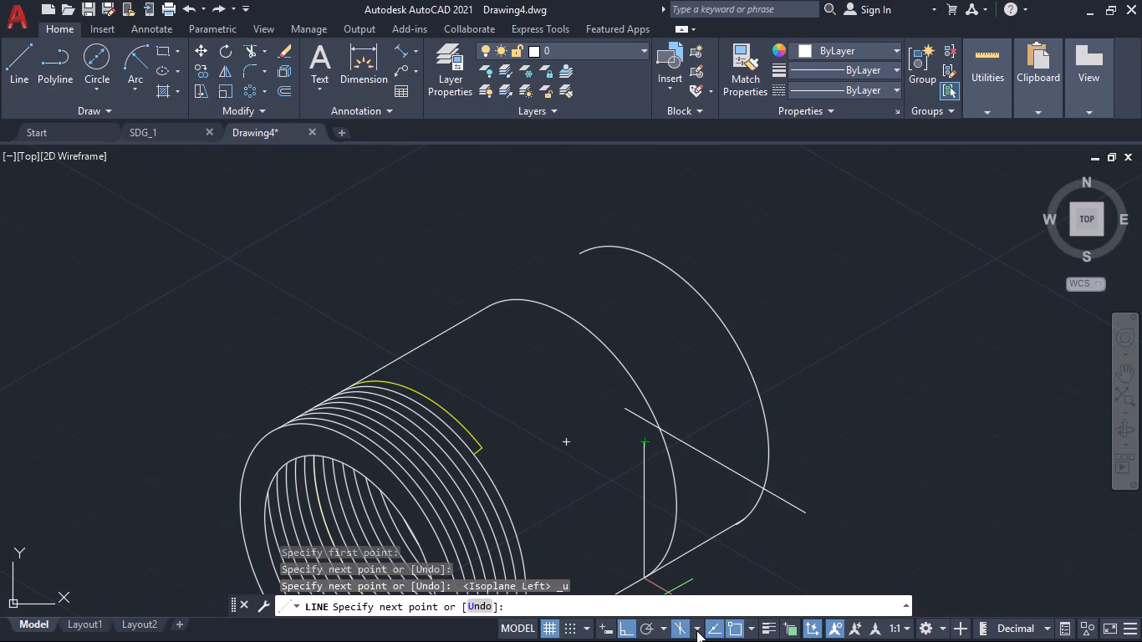
{"action": "left_click", "coordinate": [705, 582]}
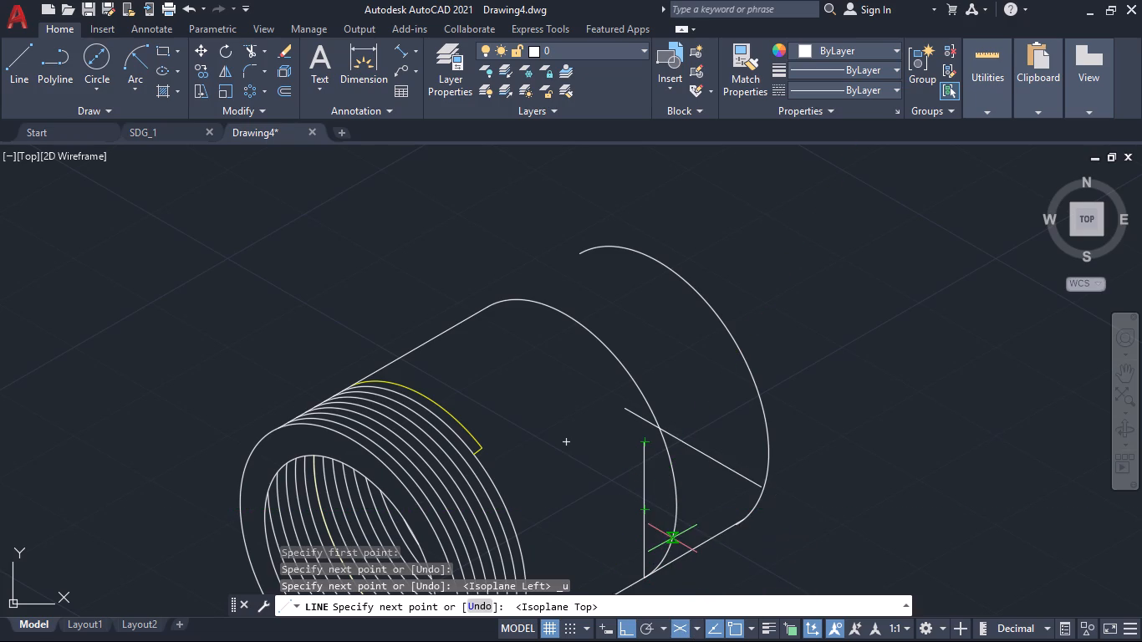
{"action": "left_click", "coordinate": [695, 629]}
{"action": "left_click", "coordinate": [699, 599]}
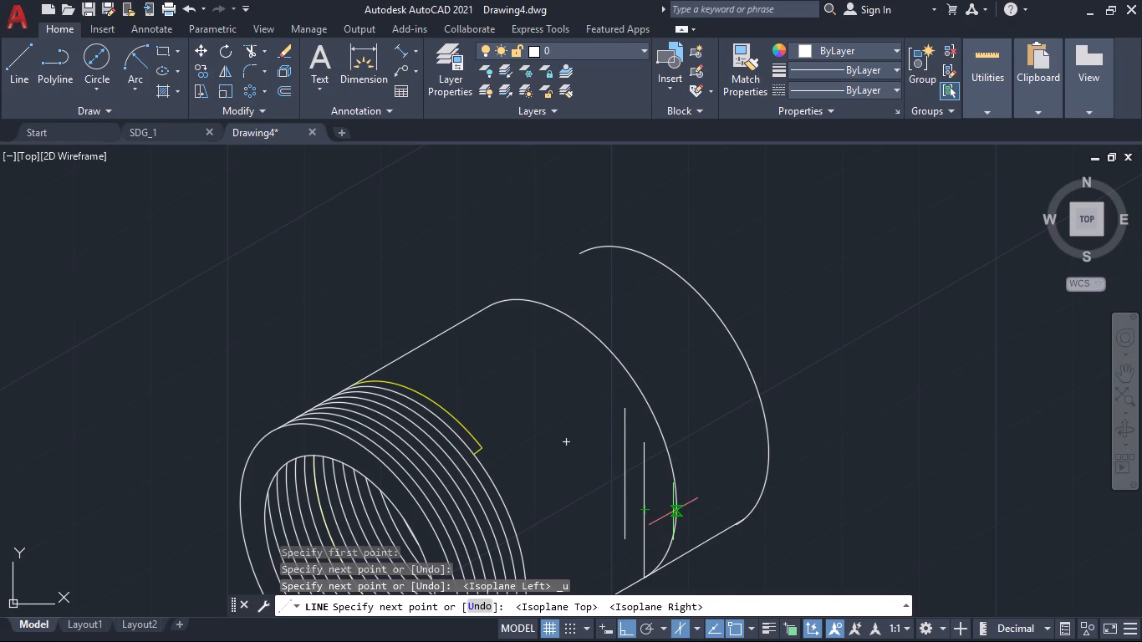
{"action": "key", "text": "Escape"}
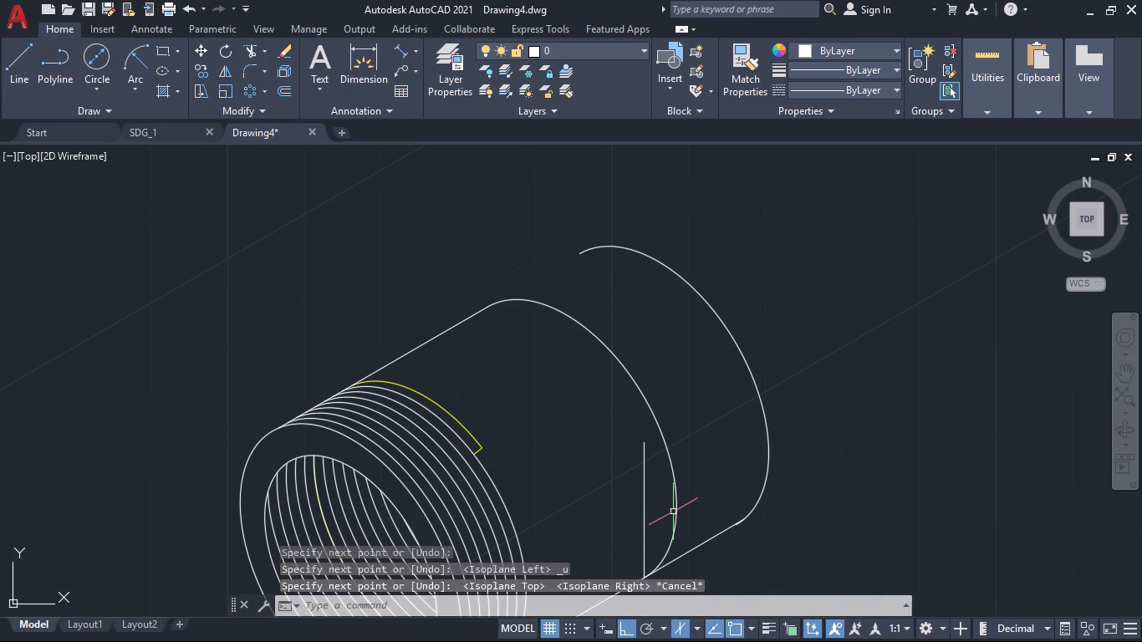
{"action": "left_click", "coordinate": [13, 60]}
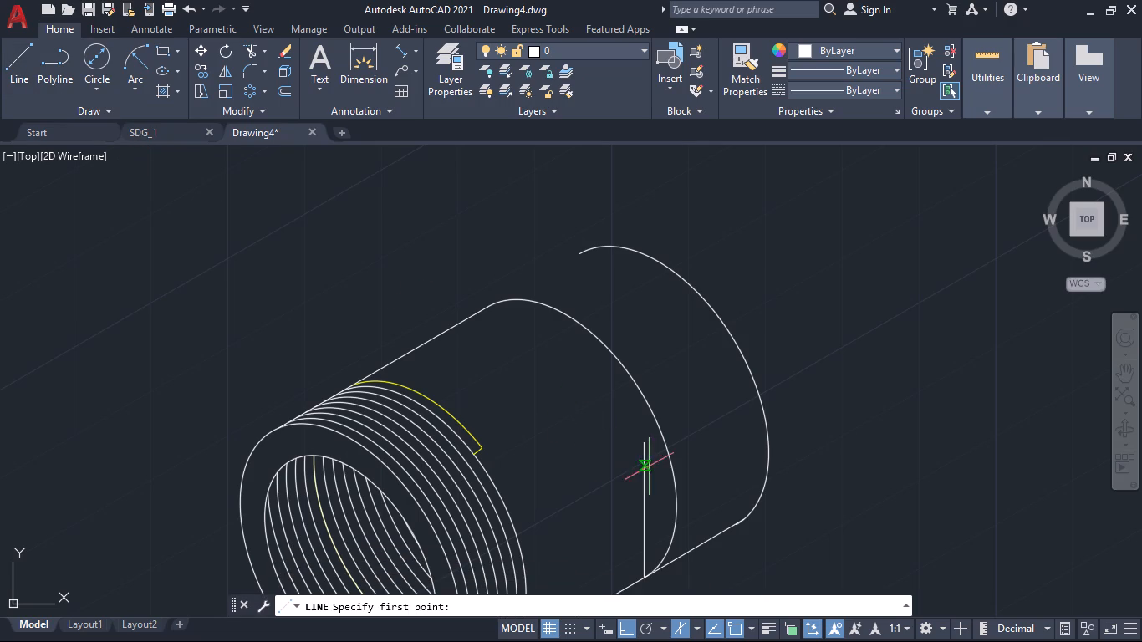
{"action": "left_click", "coordinate": [645, 512]}
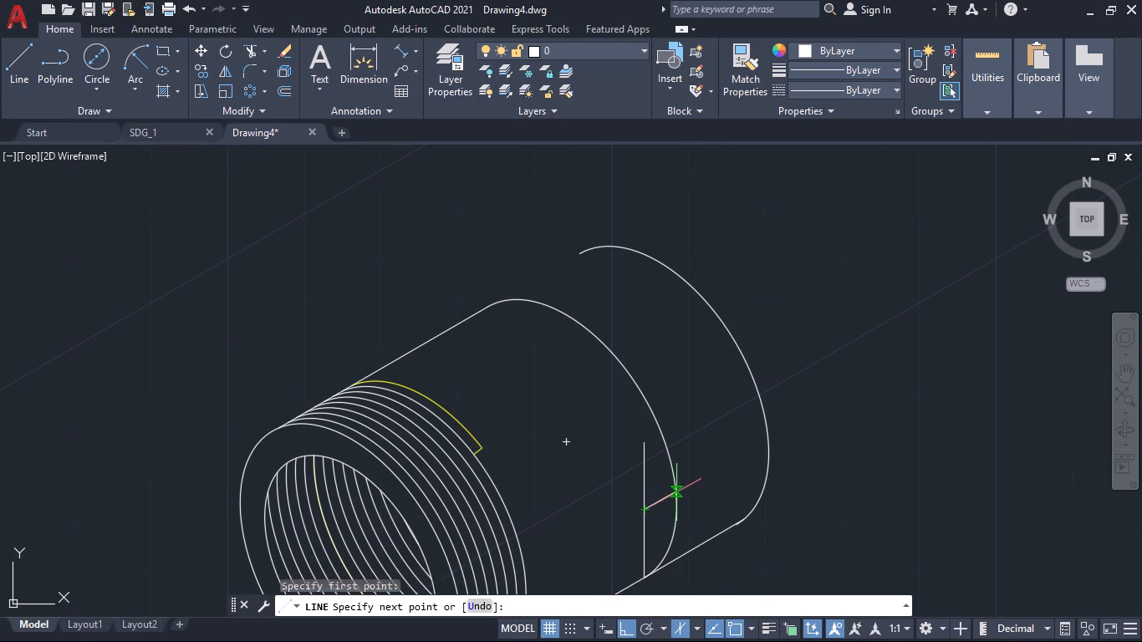
{"action": "left_click", "coordinate": [676, 492]}
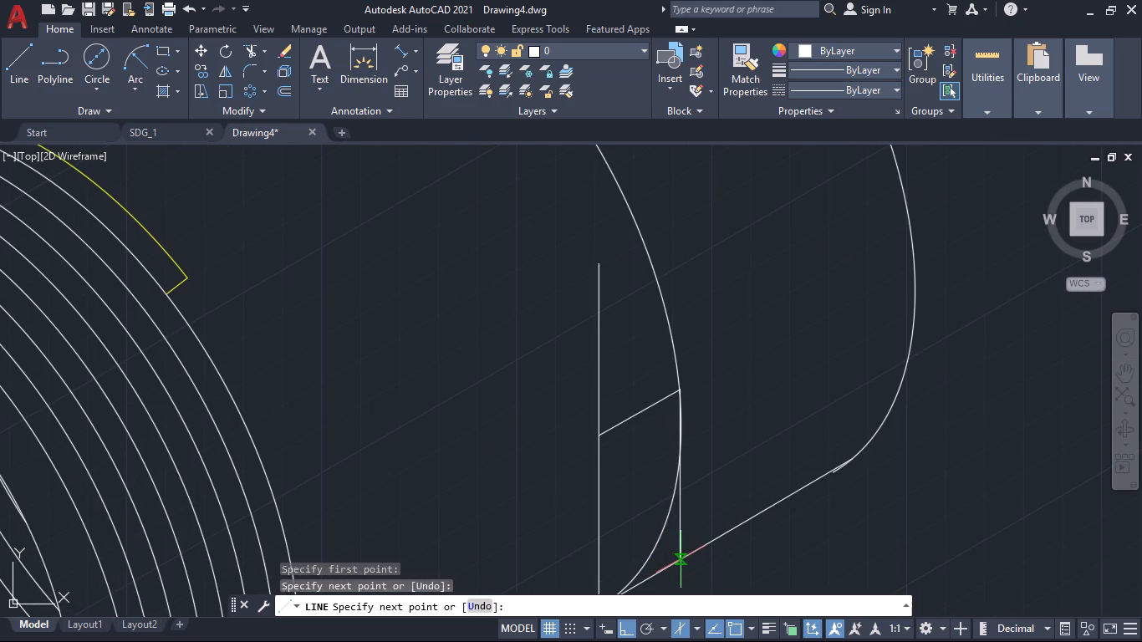
{"action": "left_click", "coordinate": [681, 559]}
{"action": "key", "text": "Escape"}
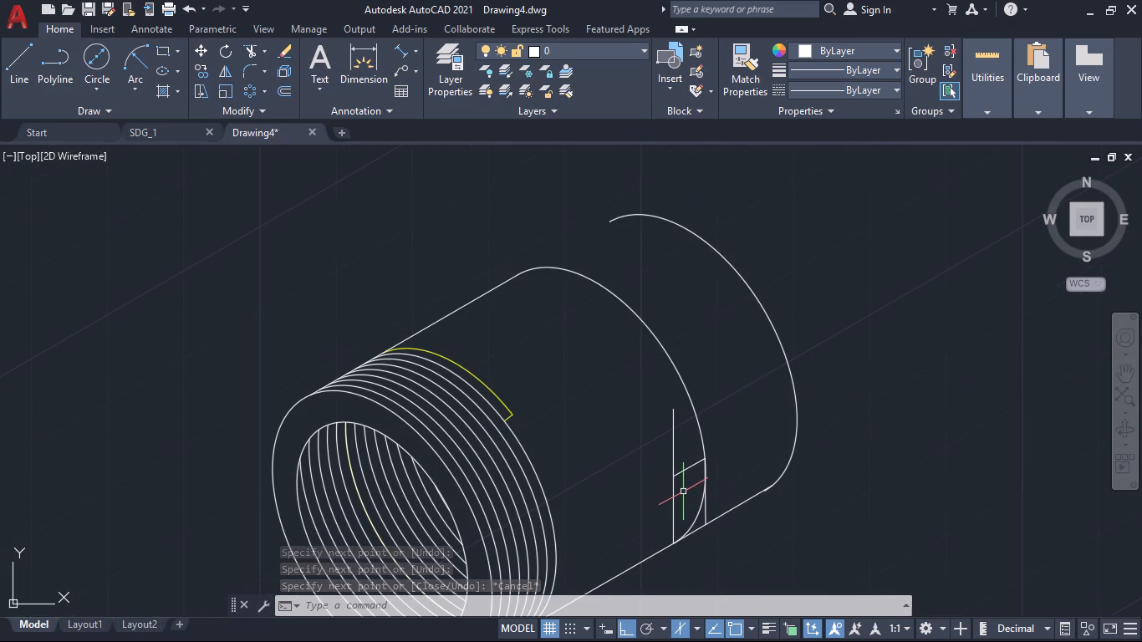
Trim away the vertical construction line and the short 30° line joining its midpoint to the rear arc.
{"action": "type", "text": "tr"}
{"action": "key", "text": "Return"}
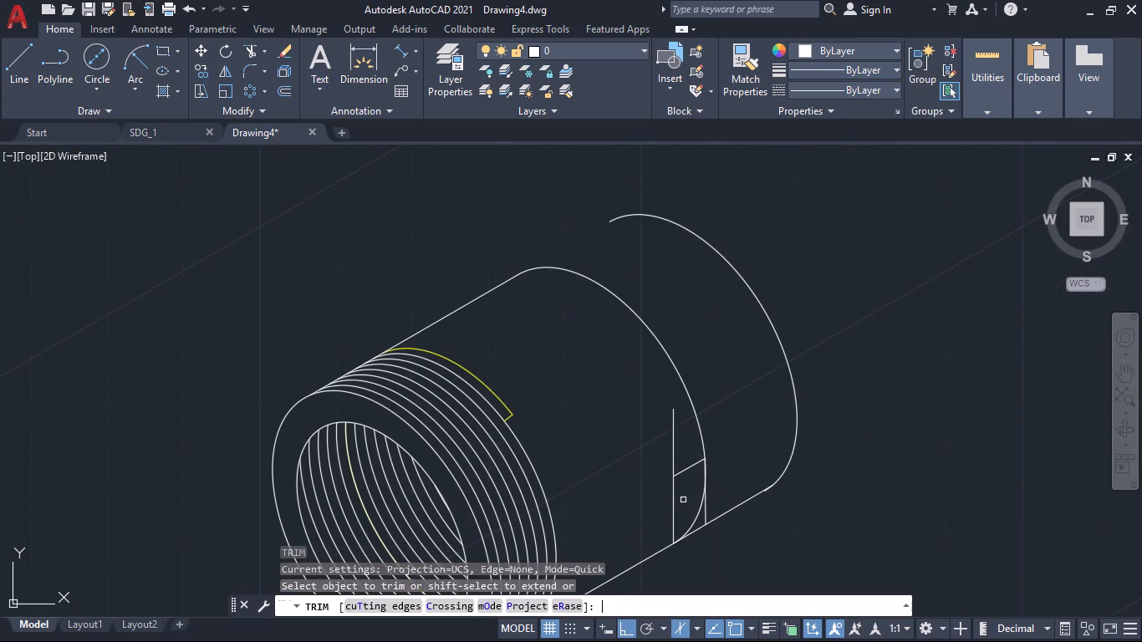
{"action": "left_click", "coordinate": [682, 500]}
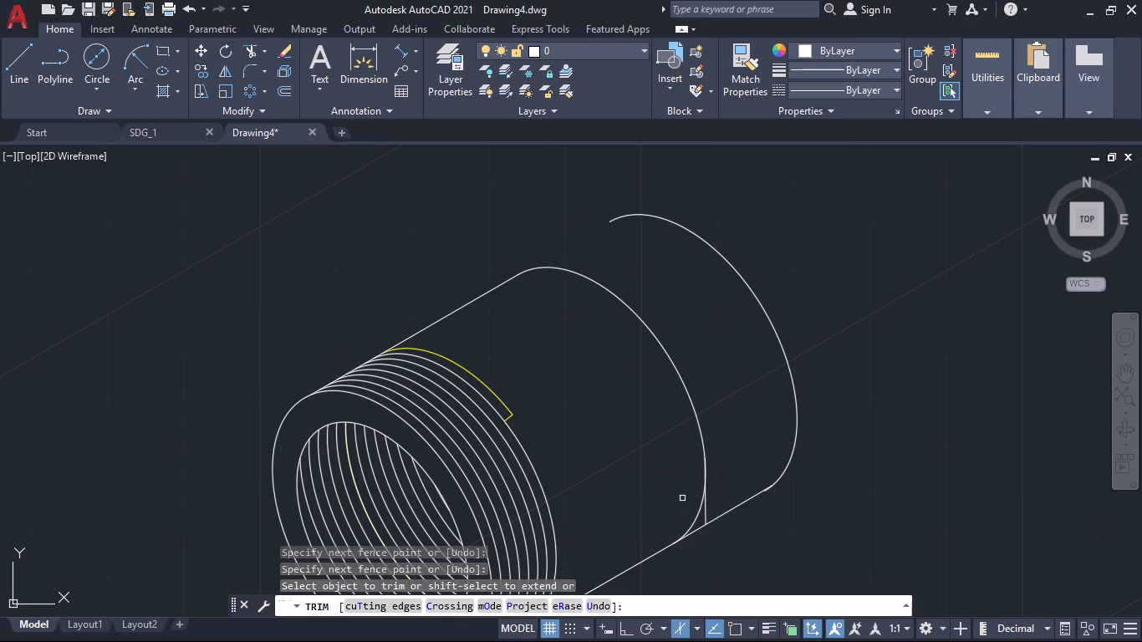
{"action": "key", "text": "Escape"}
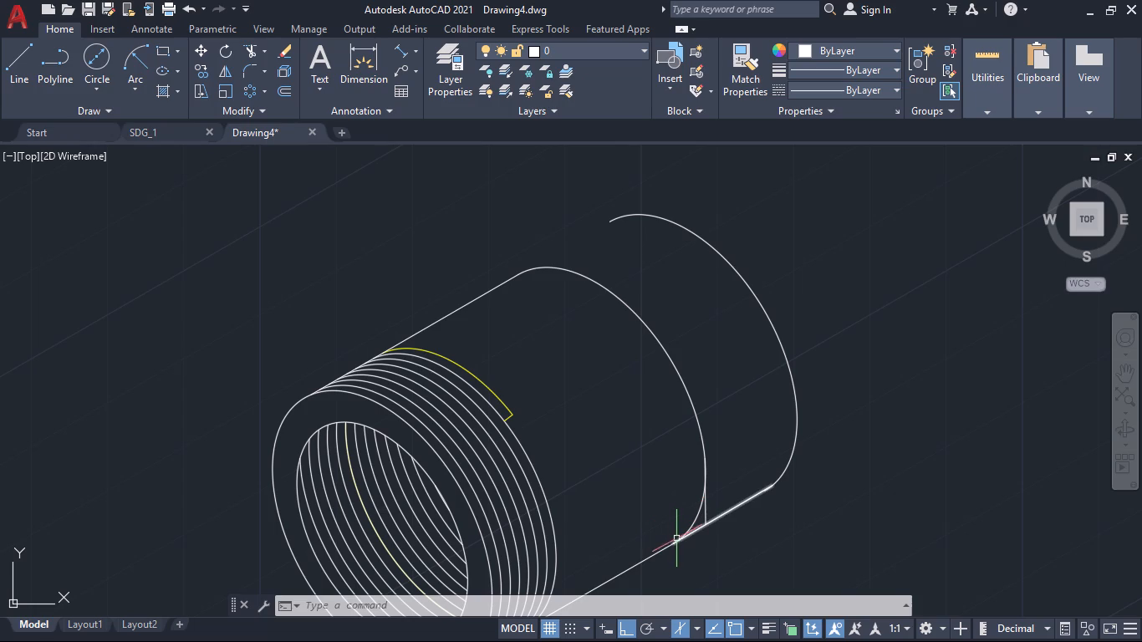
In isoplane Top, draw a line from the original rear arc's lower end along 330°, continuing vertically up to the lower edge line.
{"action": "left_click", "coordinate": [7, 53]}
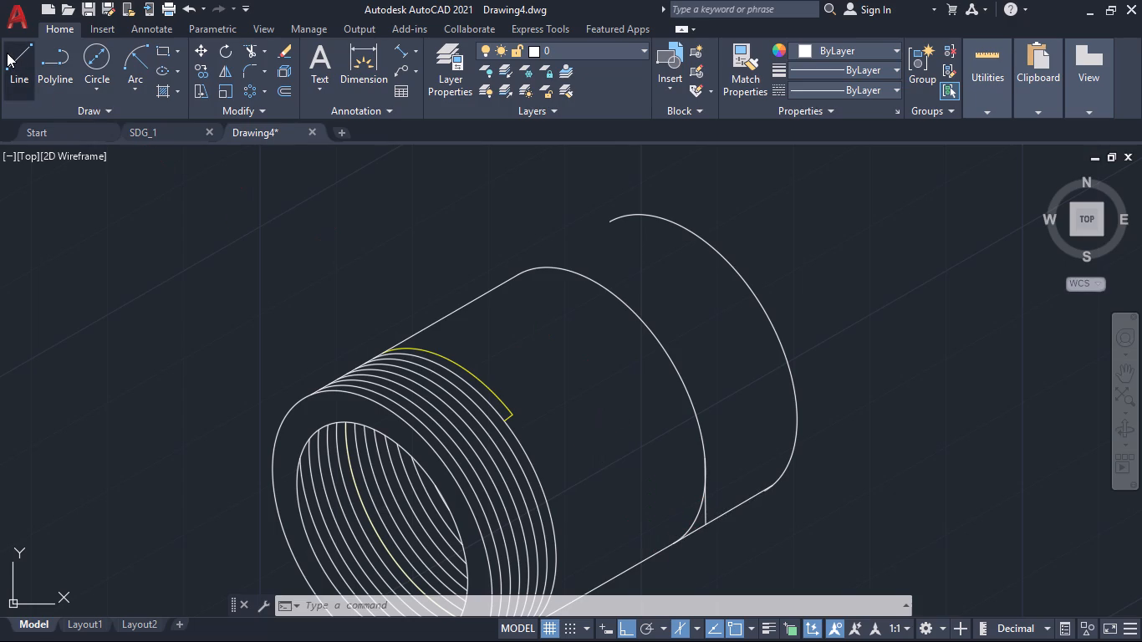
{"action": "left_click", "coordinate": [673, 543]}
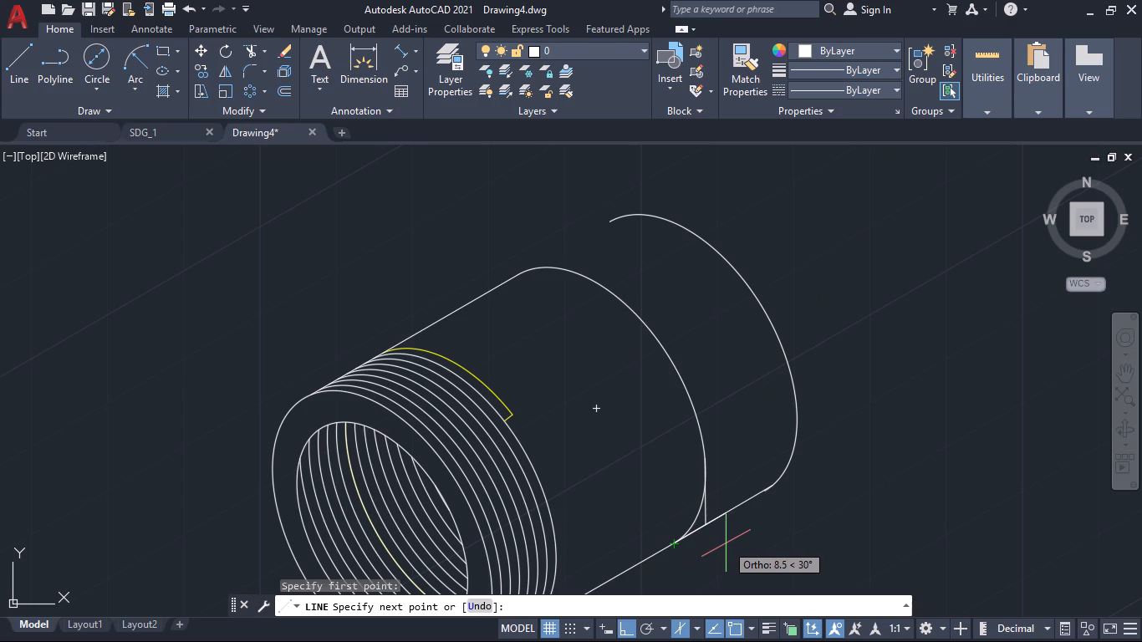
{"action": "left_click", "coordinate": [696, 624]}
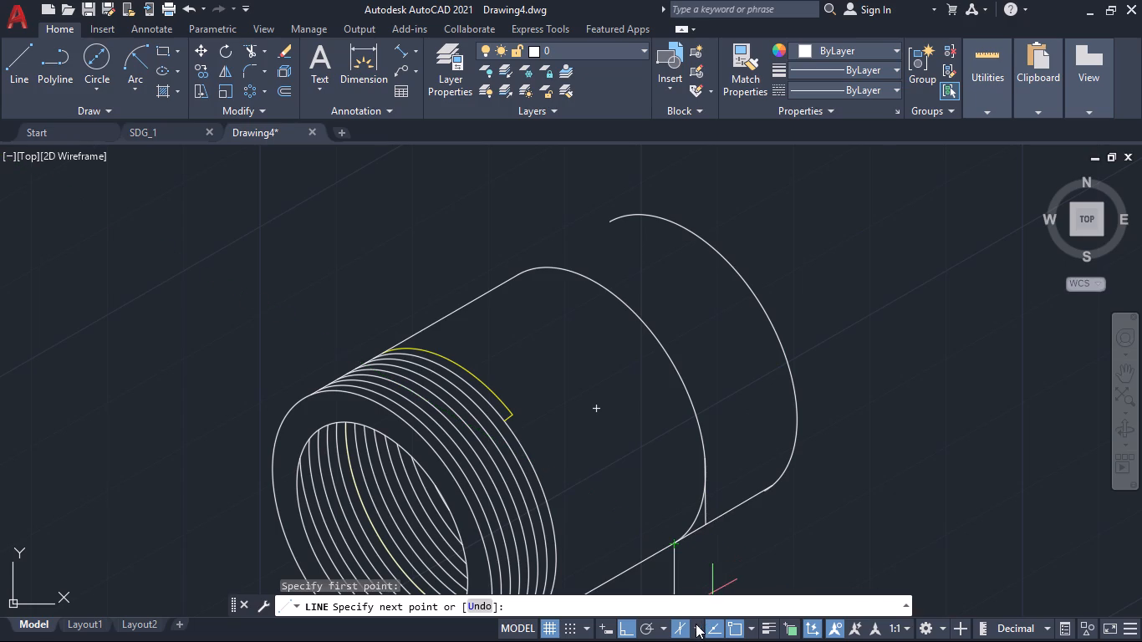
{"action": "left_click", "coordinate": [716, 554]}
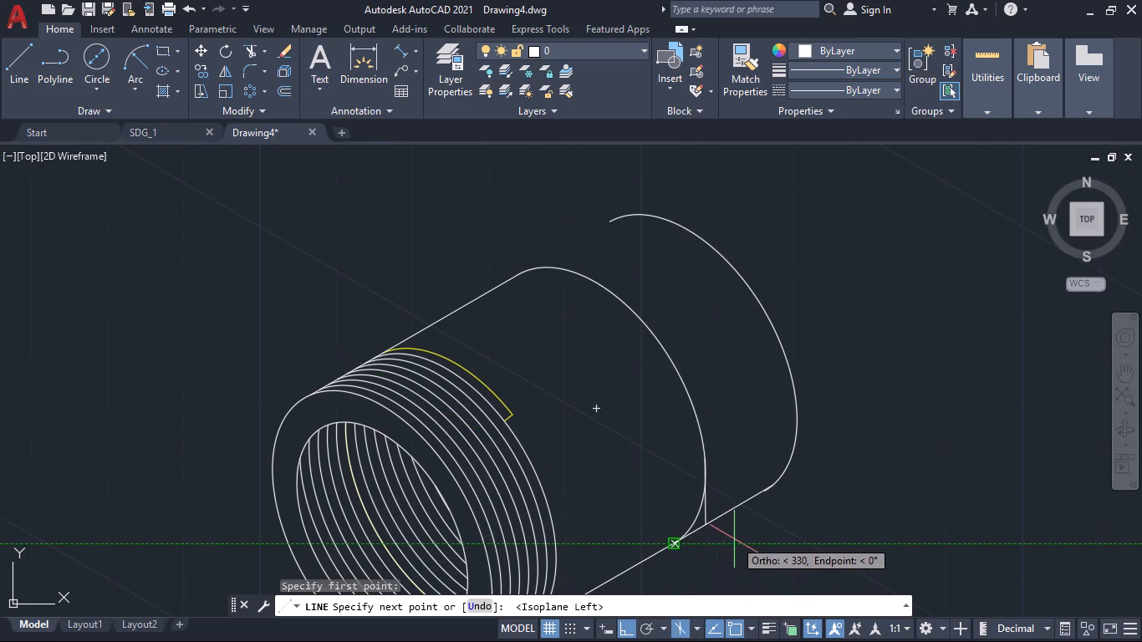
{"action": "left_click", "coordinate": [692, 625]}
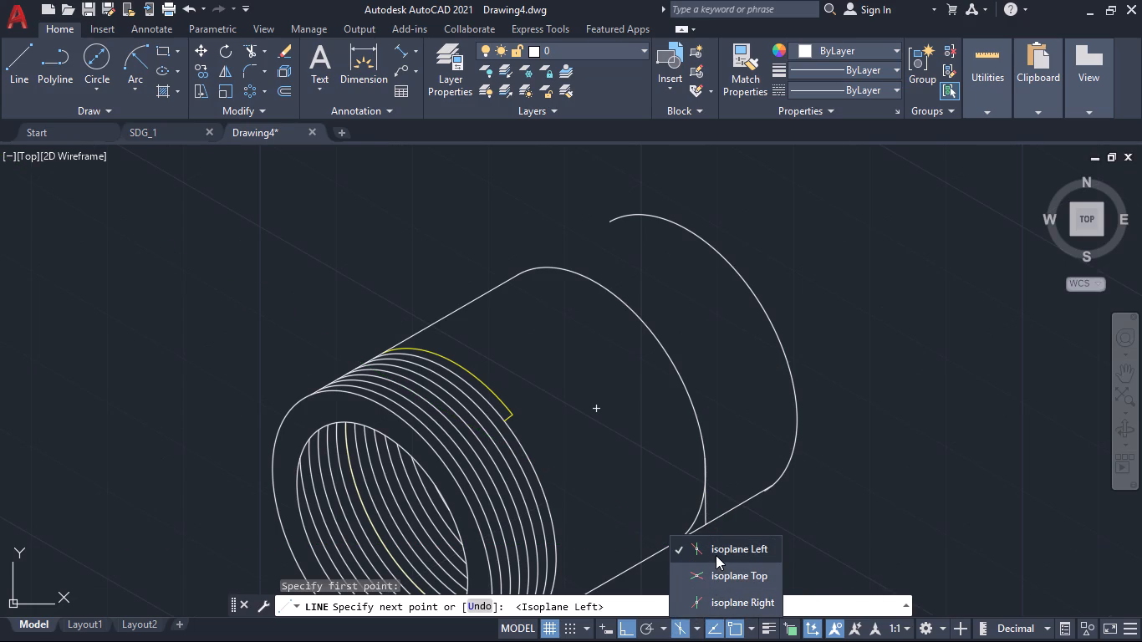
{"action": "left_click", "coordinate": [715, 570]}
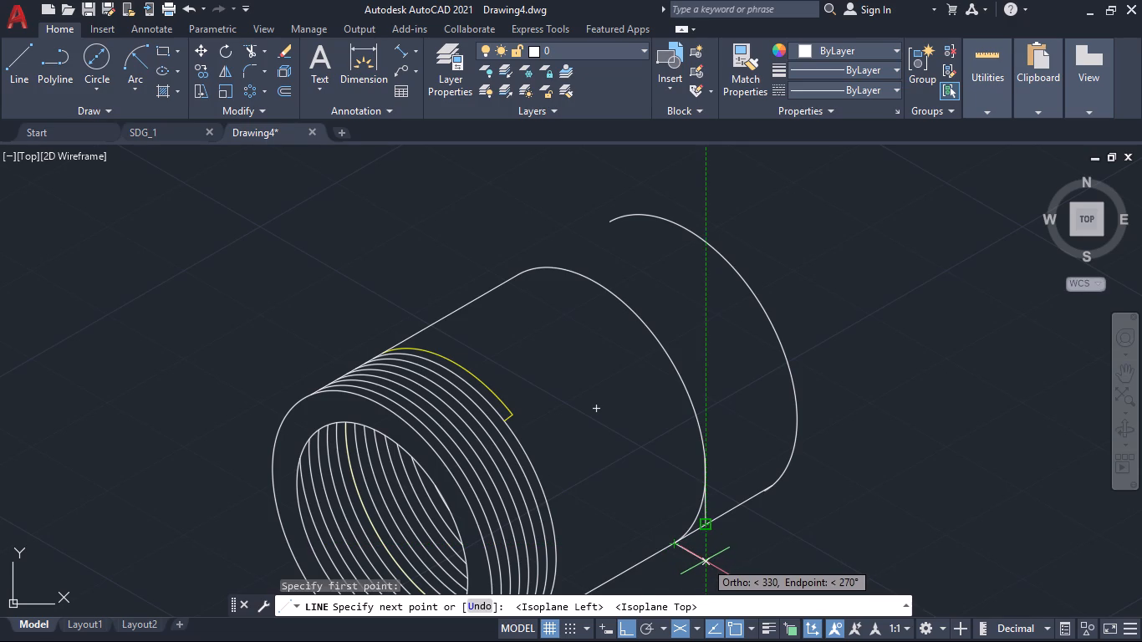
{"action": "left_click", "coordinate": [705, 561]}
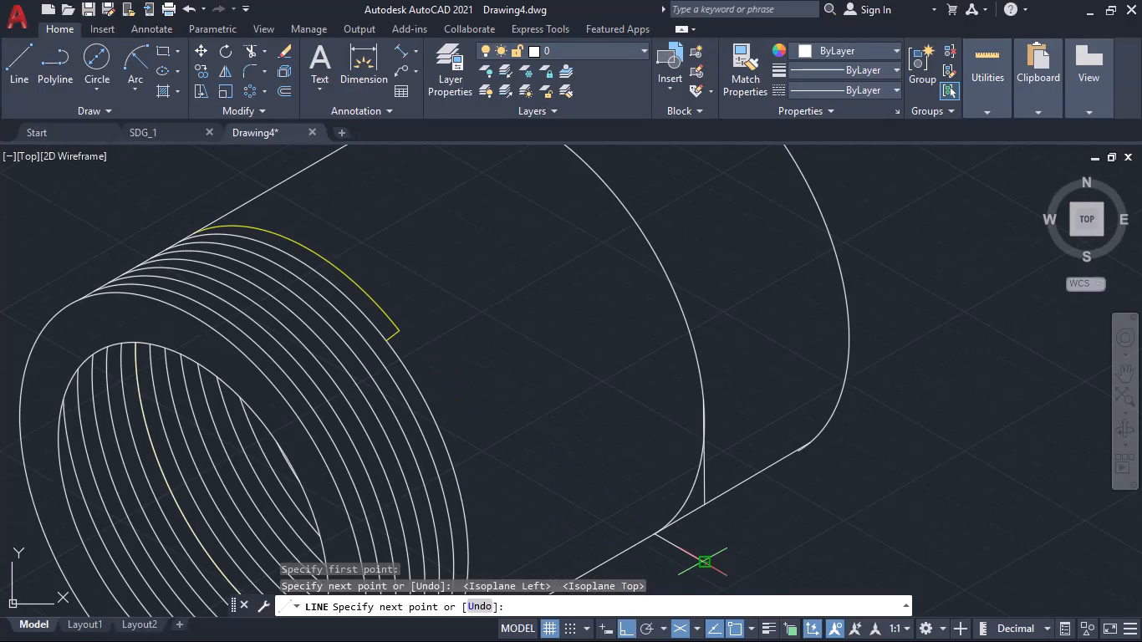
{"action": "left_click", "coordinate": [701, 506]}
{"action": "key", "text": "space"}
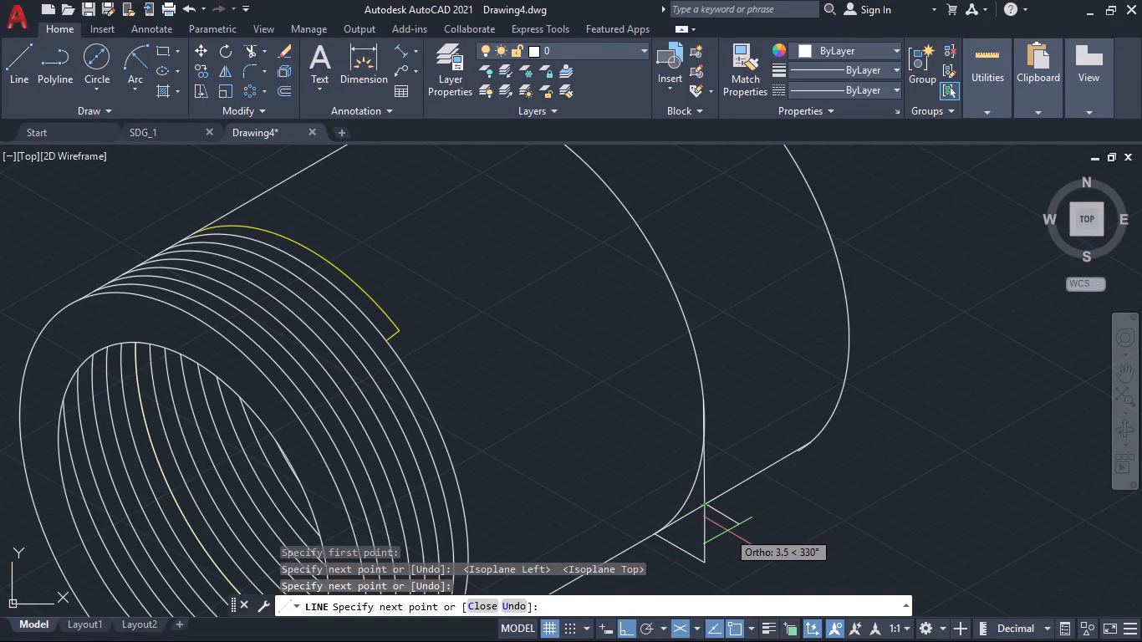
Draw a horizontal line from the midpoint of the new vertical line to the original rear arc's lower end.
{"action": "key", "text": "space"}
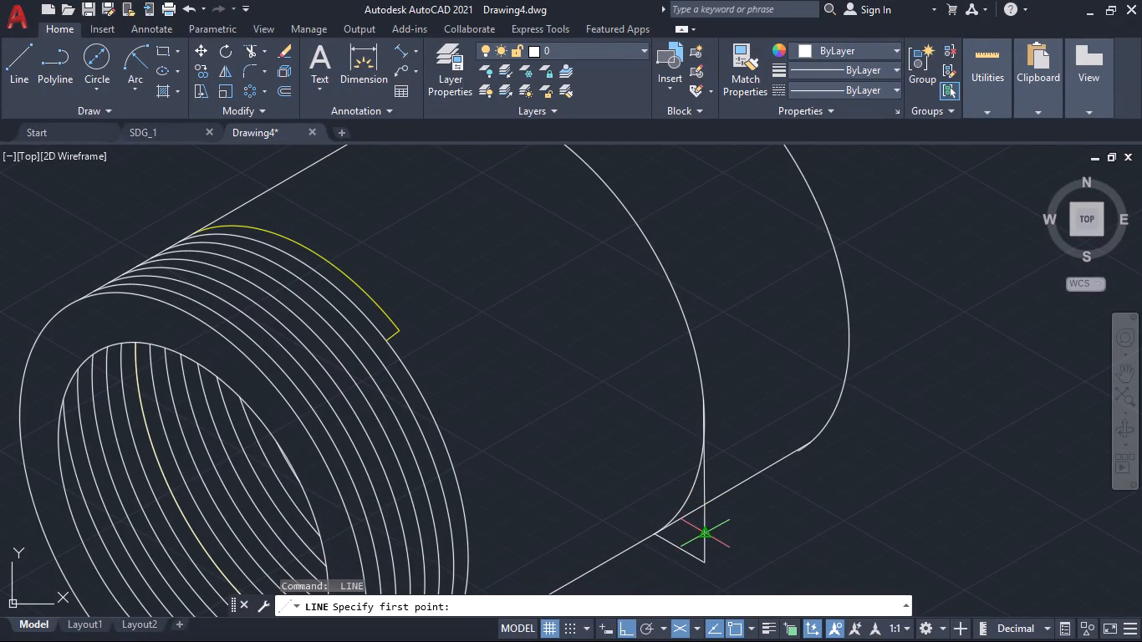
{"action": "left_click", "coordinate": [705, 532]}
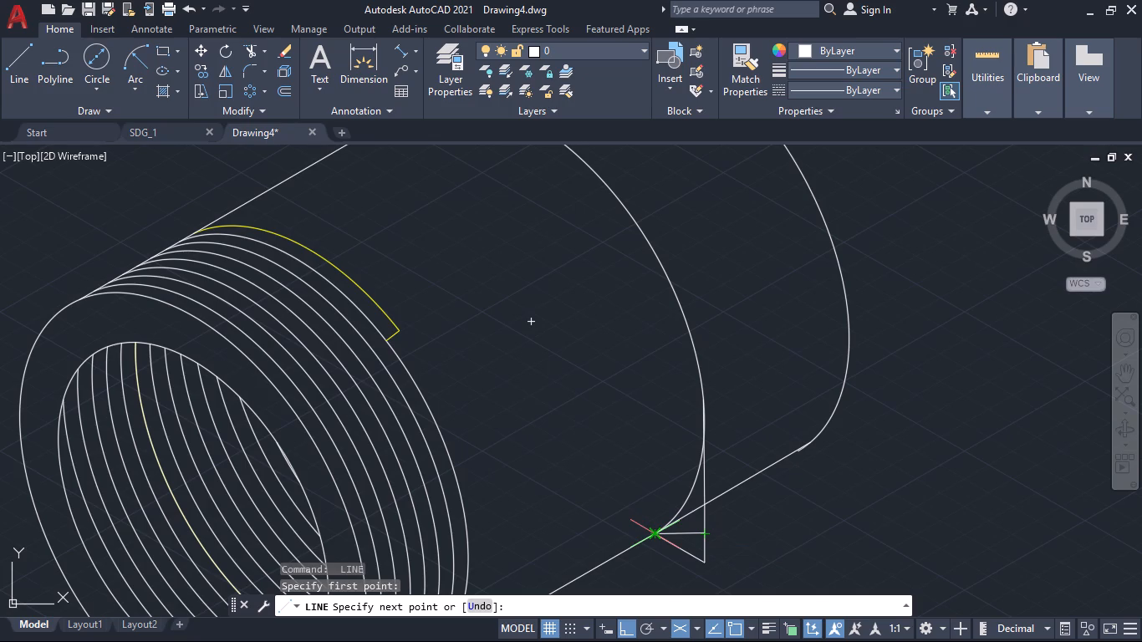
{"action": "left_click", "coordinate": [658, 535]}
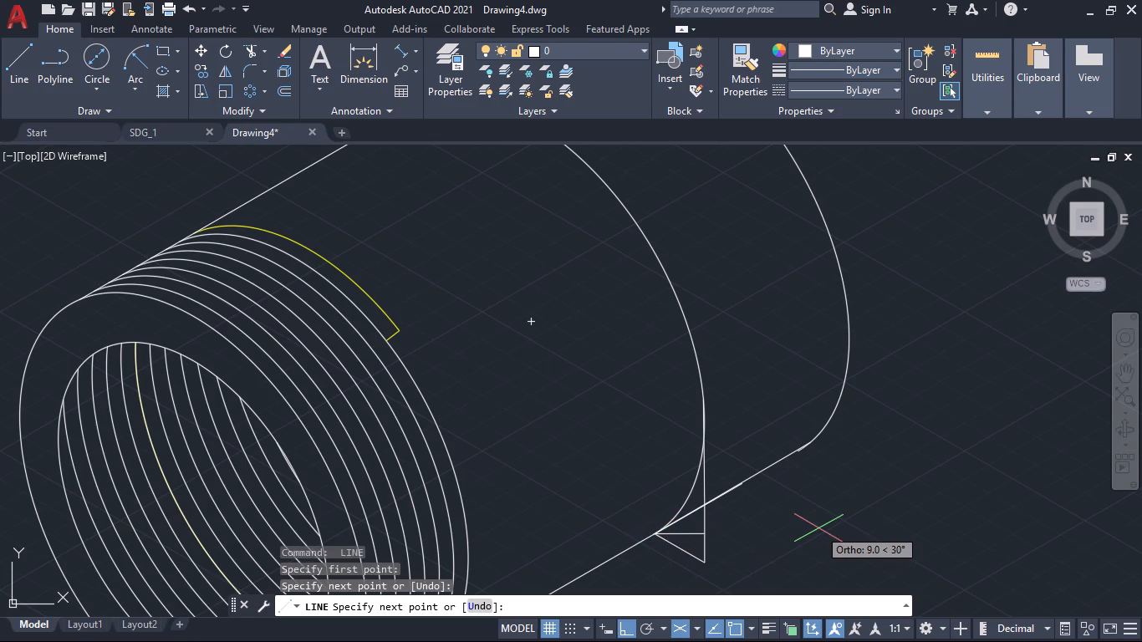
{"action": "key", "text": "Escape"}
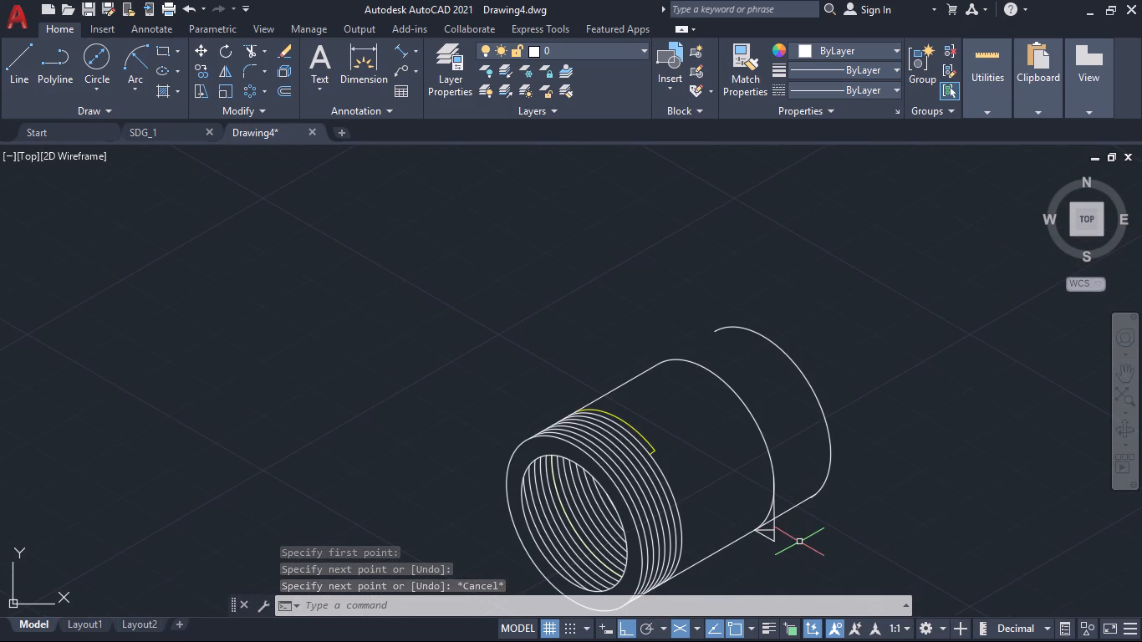
Trim away the lower corner of the small triangle and the lower edge line segments between the original and copied rear arcs.
{"action": "type", "text": "tr"}
{"action": "key", "text": "Return"}
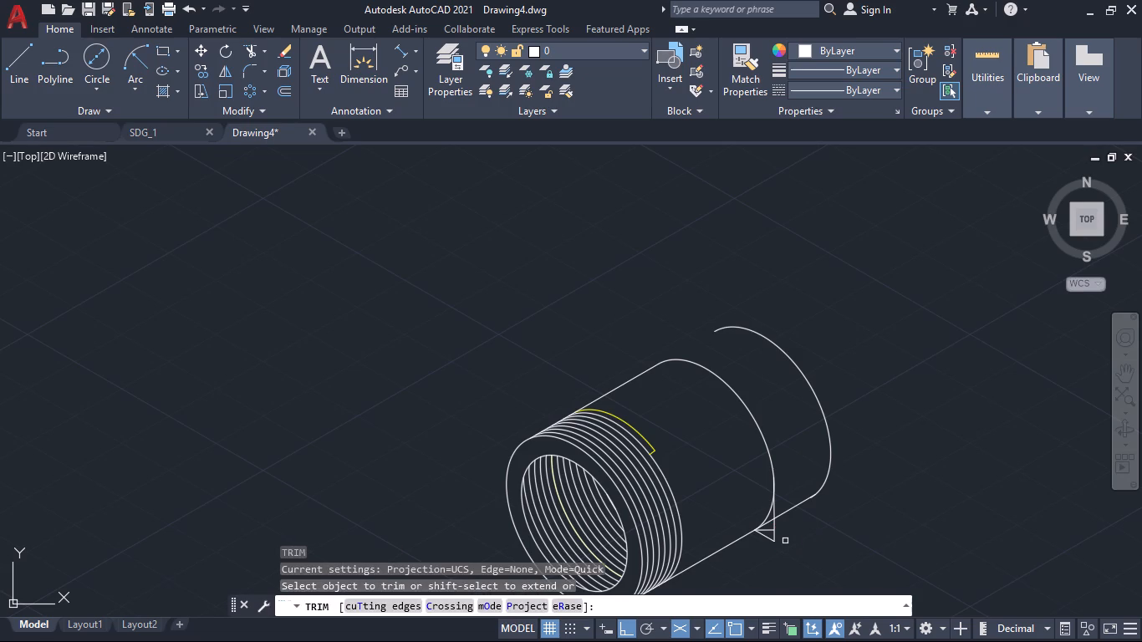
{"action": "left_click", "coordinate": [784, 541]}
{"action": "left_click", "coordinate": [762, 538]}
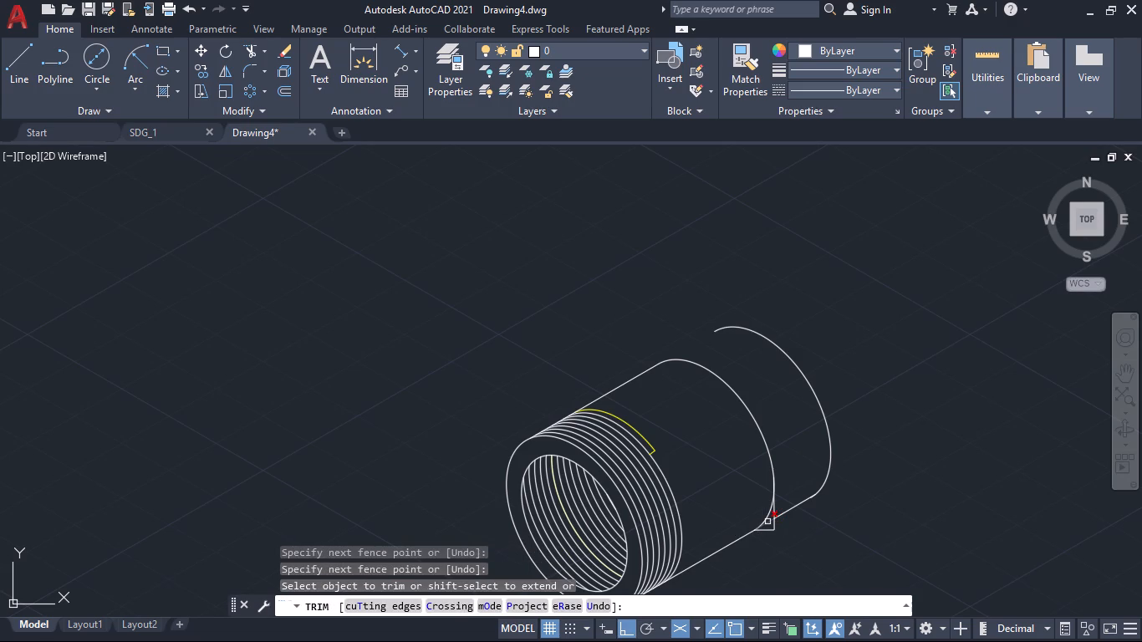
{"action": "left_click", "coordinate": [767, 522]}
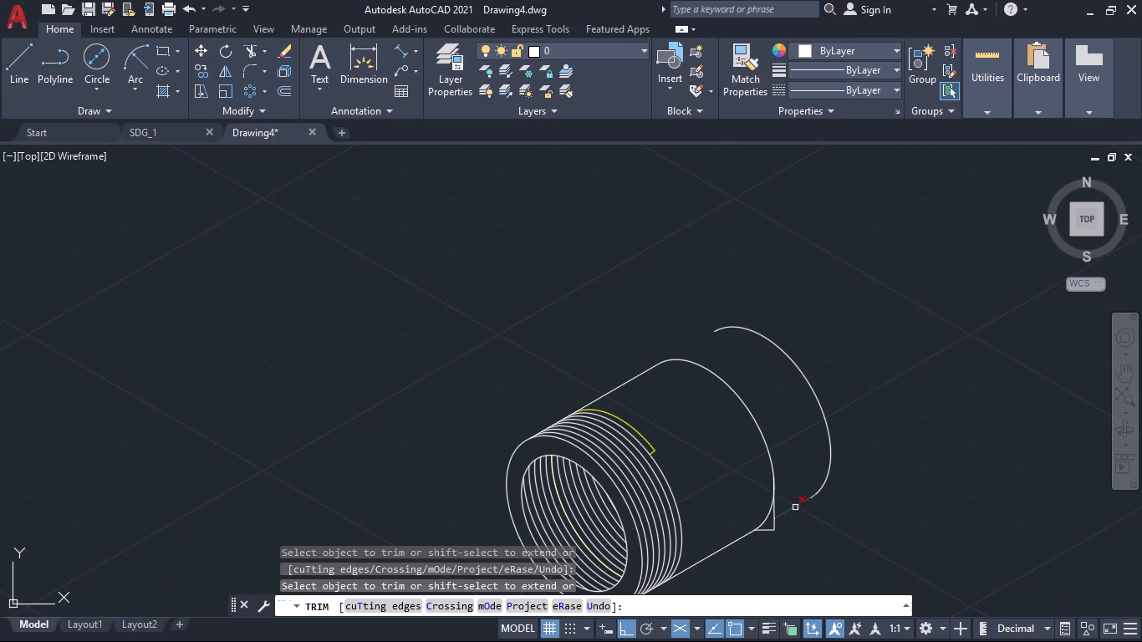
{"action": "left_click", "coordinate": [795, 507]}
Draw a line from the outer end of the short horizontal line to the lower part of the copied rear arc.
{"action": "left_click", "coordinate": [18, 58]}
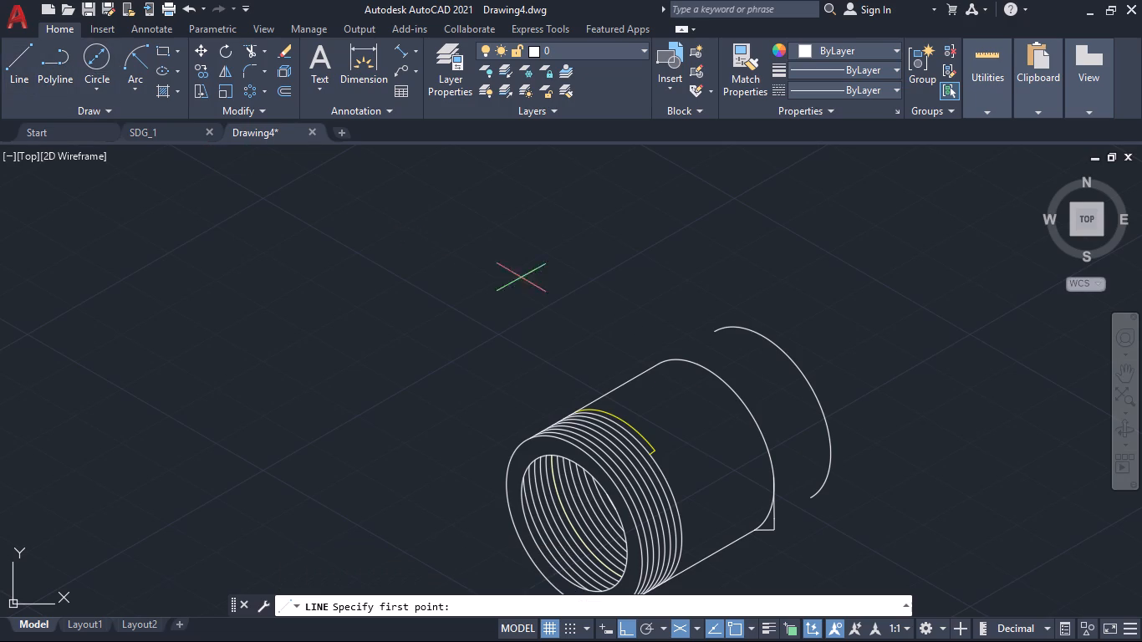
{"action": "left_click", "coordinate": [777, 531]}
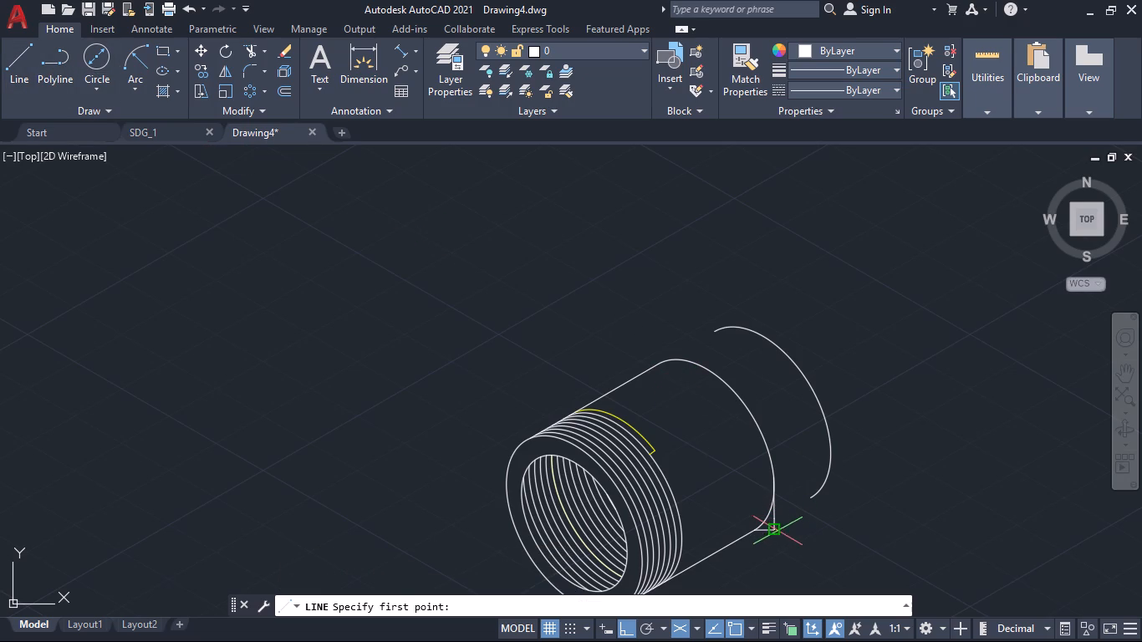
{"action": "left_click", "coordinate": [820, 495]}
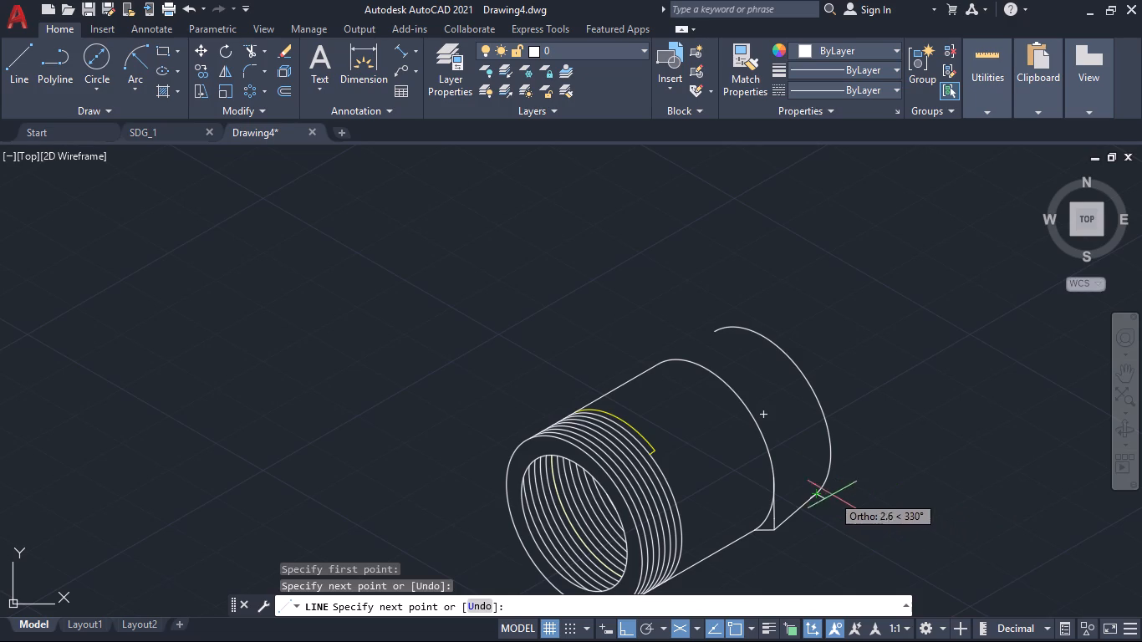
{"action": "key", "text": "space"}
Draw the lower edge line from the end of the vertical line below the original rear arc to the copied arc's lower end.
{"action": "key", "text": "space"}
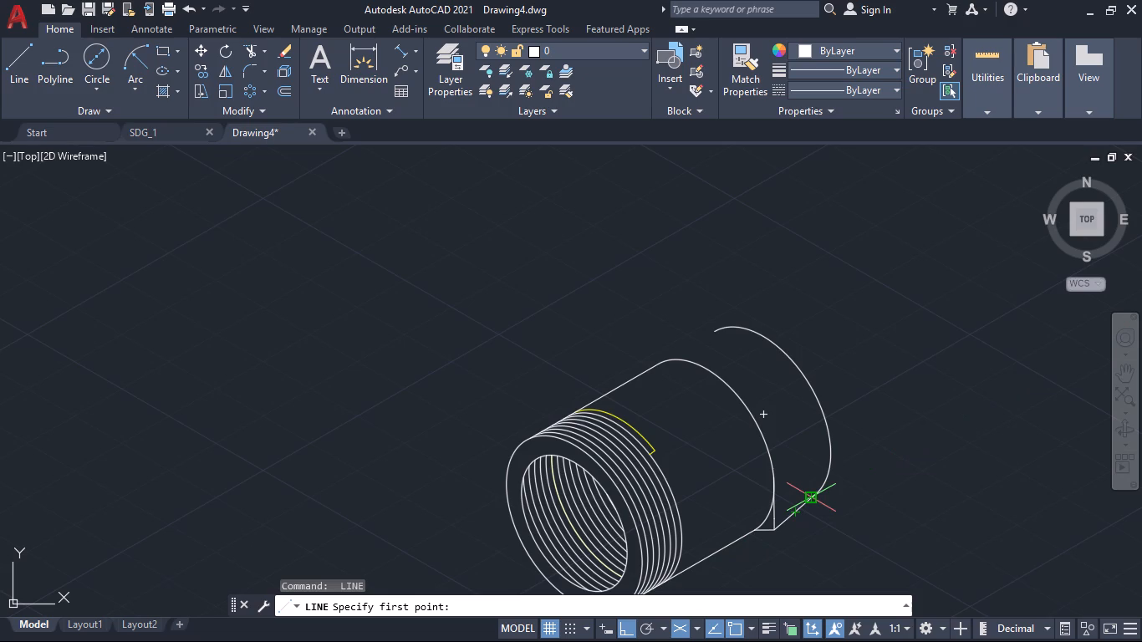
{"action": "left_click", "coordinate": [777, 516]}
{"action": "left_click", "coordinate": [808, 502]}
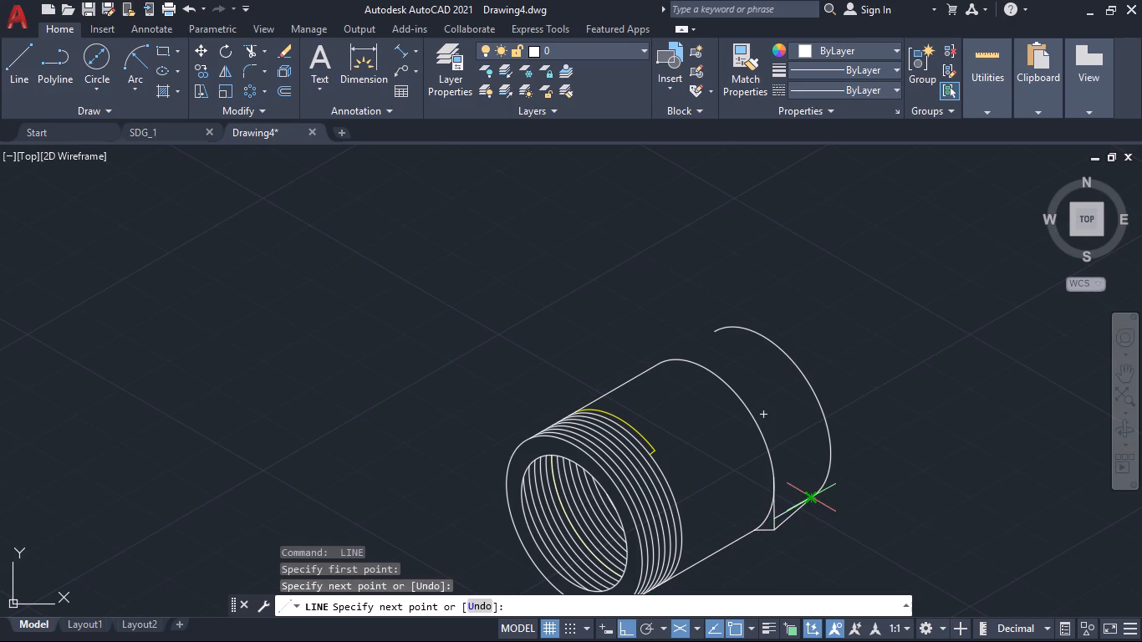
{"action": "key", "text": "Escape"}
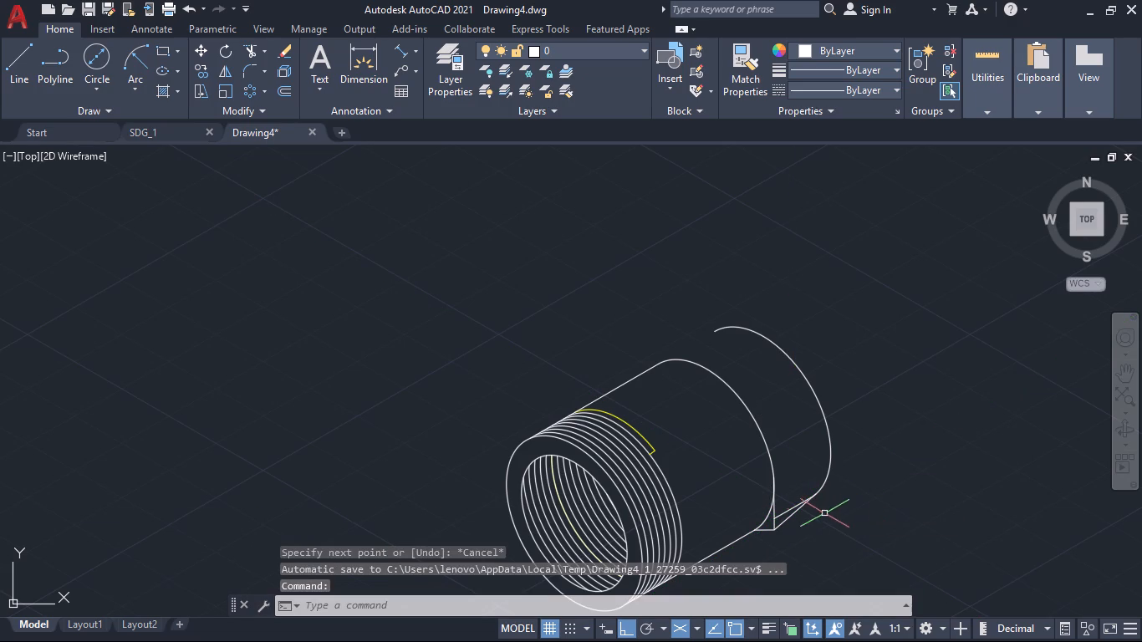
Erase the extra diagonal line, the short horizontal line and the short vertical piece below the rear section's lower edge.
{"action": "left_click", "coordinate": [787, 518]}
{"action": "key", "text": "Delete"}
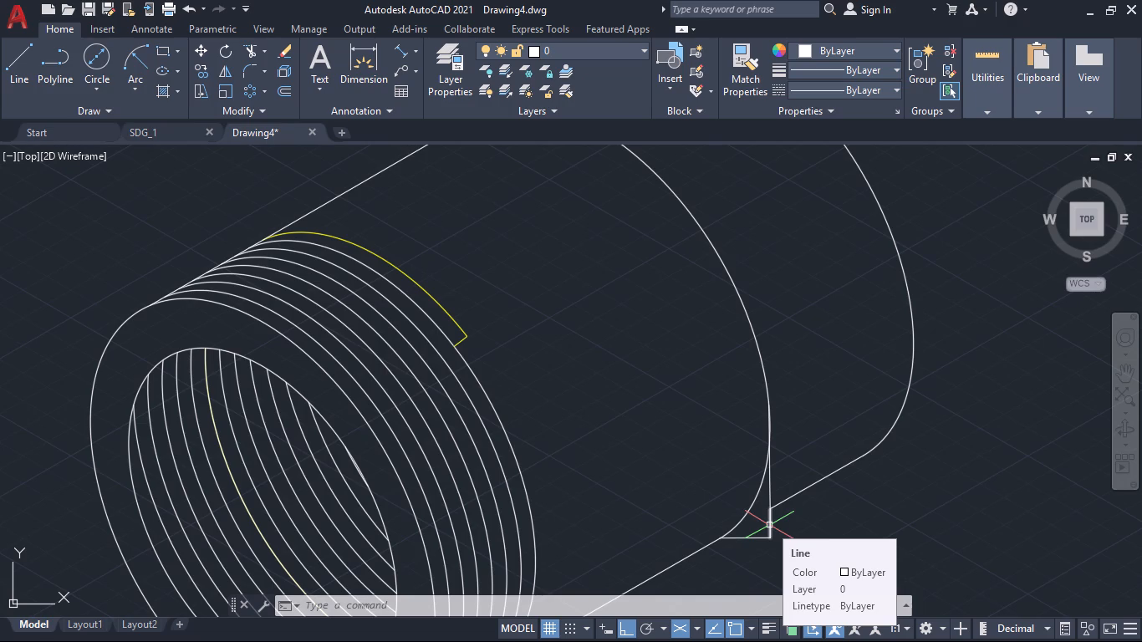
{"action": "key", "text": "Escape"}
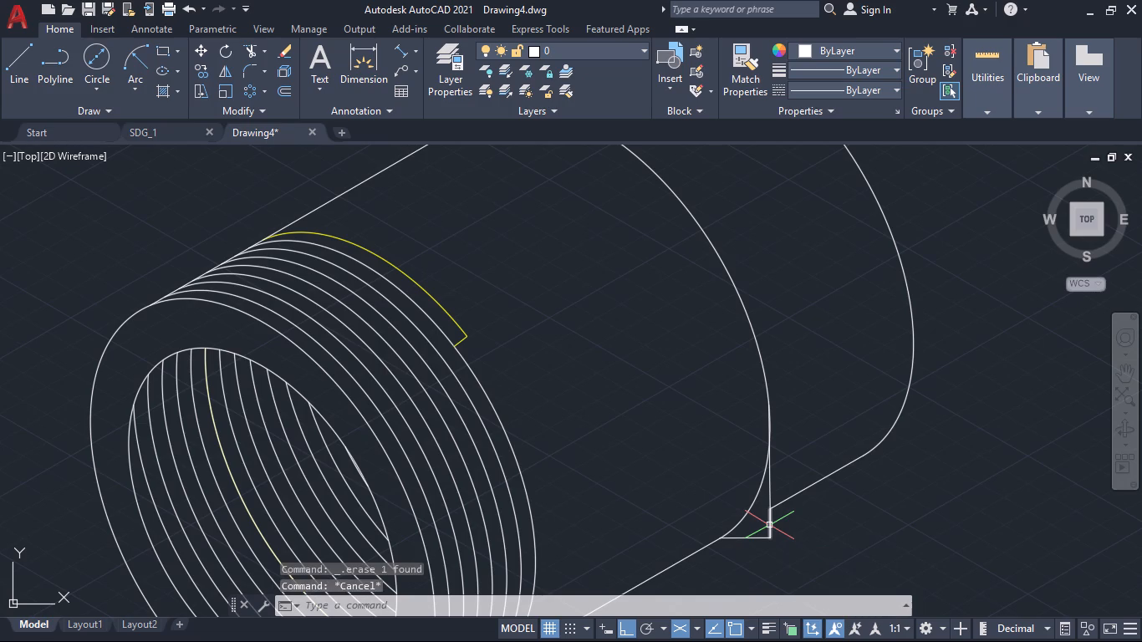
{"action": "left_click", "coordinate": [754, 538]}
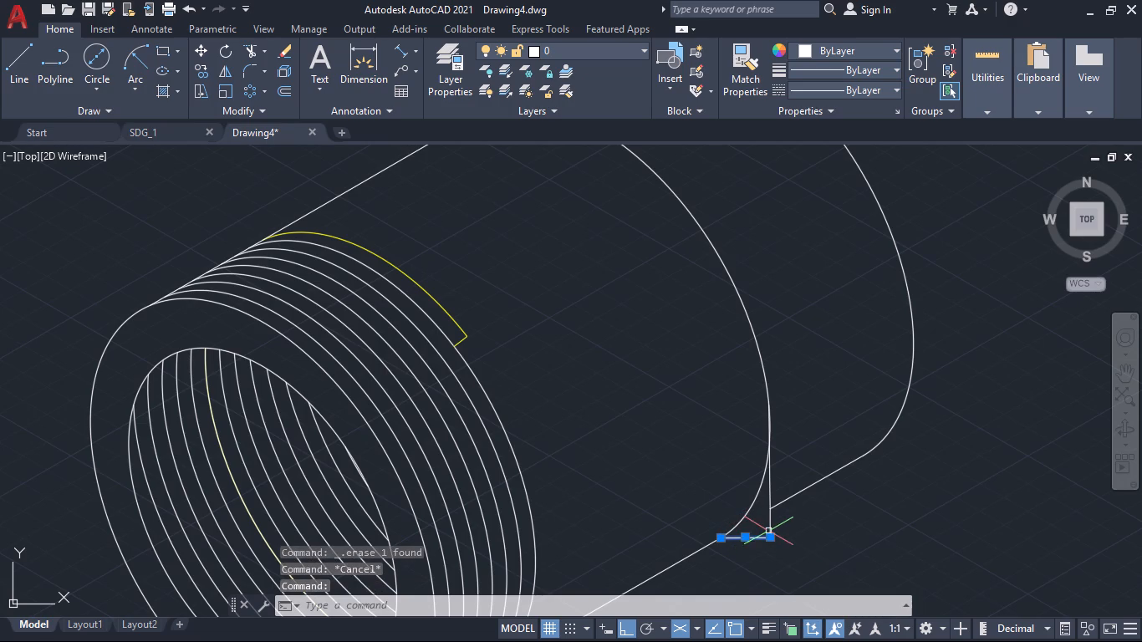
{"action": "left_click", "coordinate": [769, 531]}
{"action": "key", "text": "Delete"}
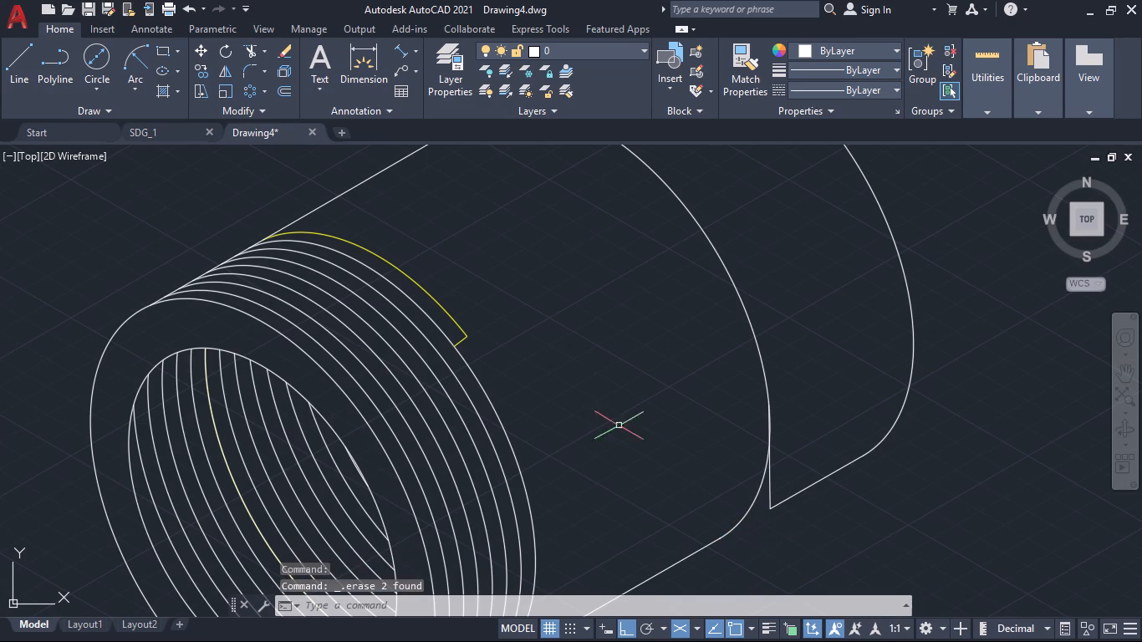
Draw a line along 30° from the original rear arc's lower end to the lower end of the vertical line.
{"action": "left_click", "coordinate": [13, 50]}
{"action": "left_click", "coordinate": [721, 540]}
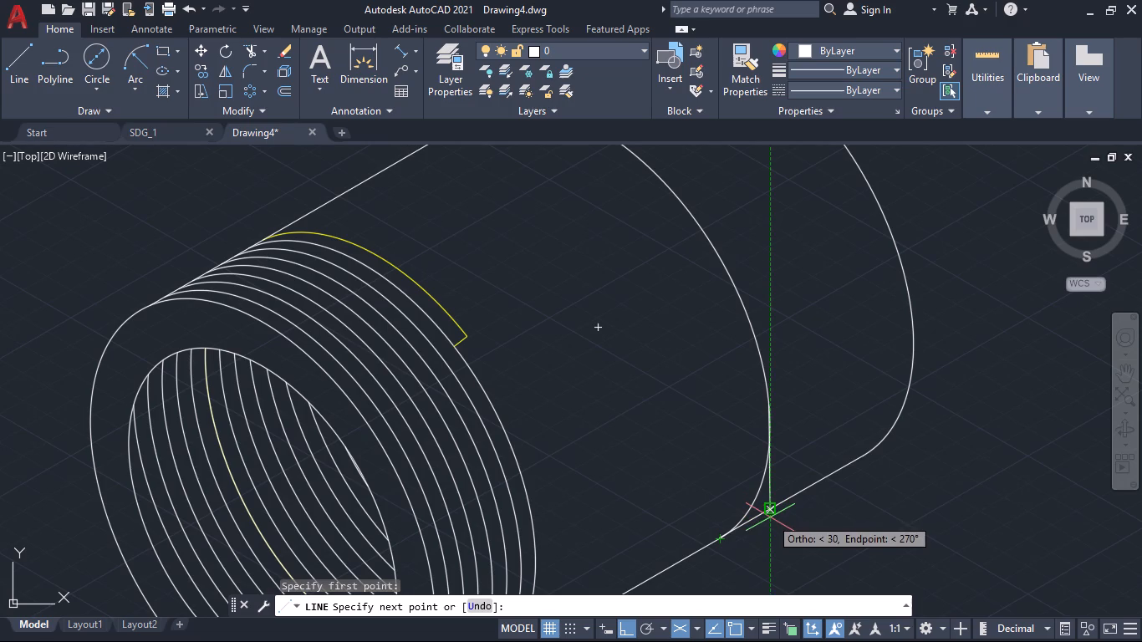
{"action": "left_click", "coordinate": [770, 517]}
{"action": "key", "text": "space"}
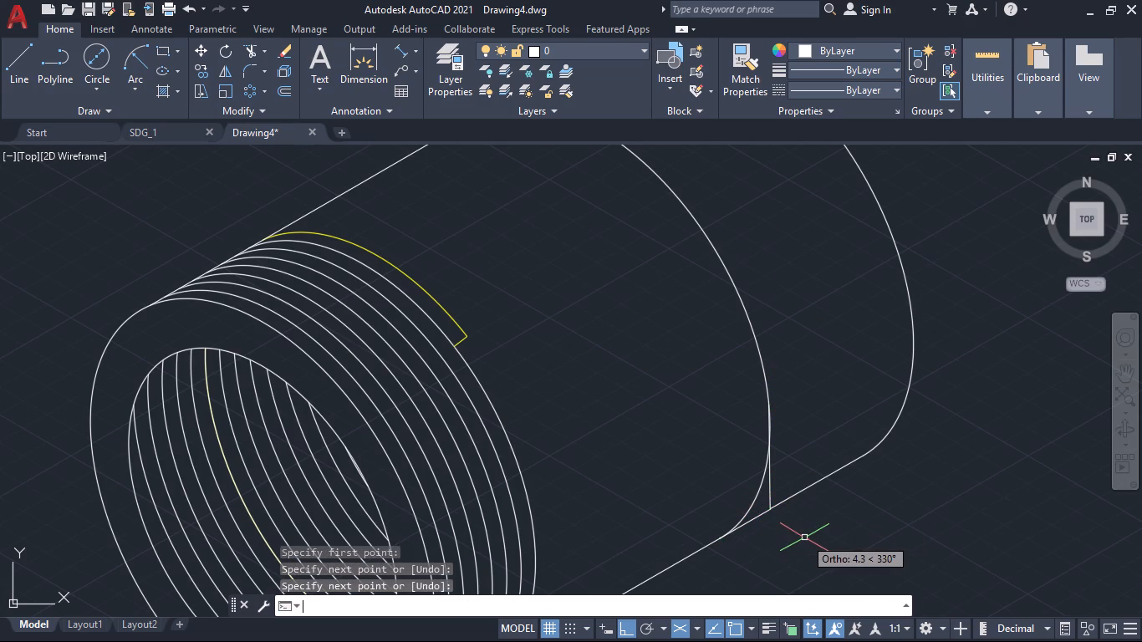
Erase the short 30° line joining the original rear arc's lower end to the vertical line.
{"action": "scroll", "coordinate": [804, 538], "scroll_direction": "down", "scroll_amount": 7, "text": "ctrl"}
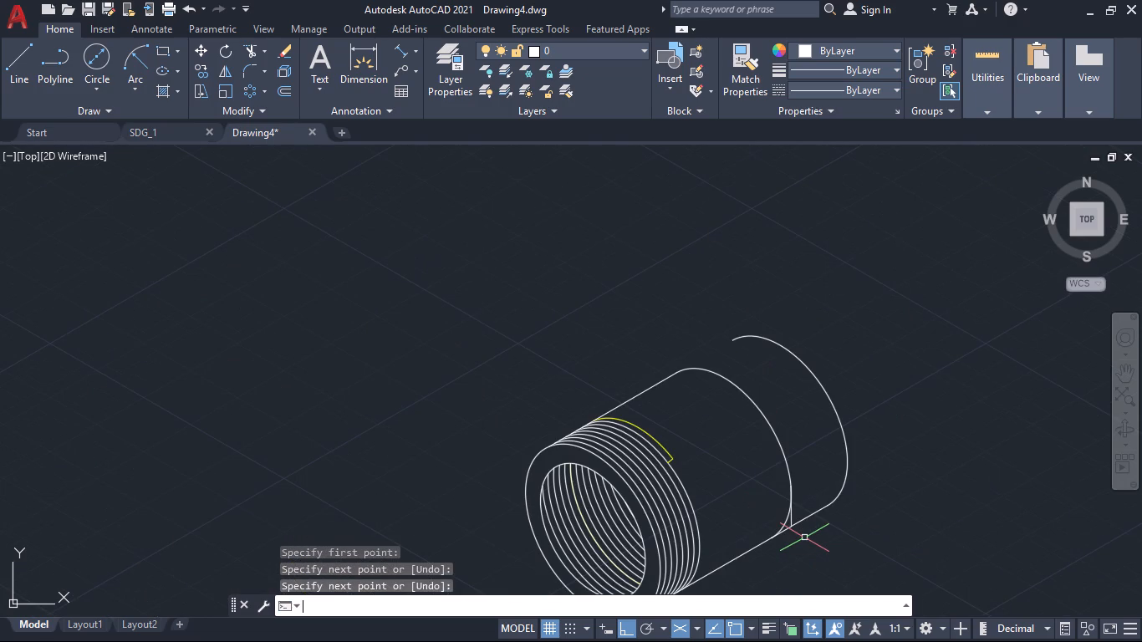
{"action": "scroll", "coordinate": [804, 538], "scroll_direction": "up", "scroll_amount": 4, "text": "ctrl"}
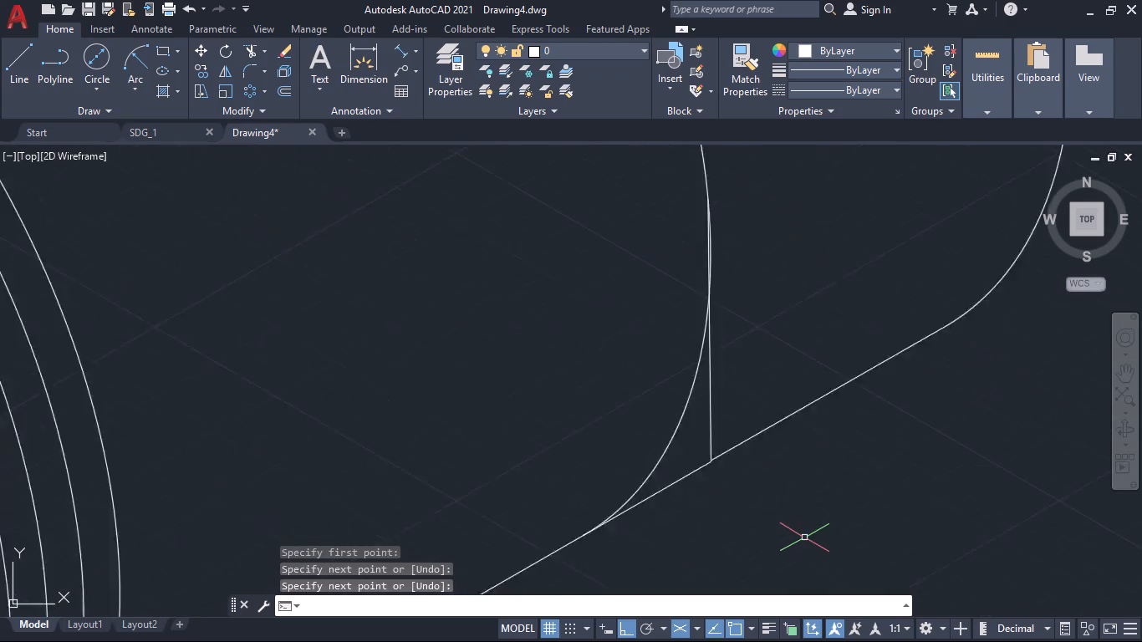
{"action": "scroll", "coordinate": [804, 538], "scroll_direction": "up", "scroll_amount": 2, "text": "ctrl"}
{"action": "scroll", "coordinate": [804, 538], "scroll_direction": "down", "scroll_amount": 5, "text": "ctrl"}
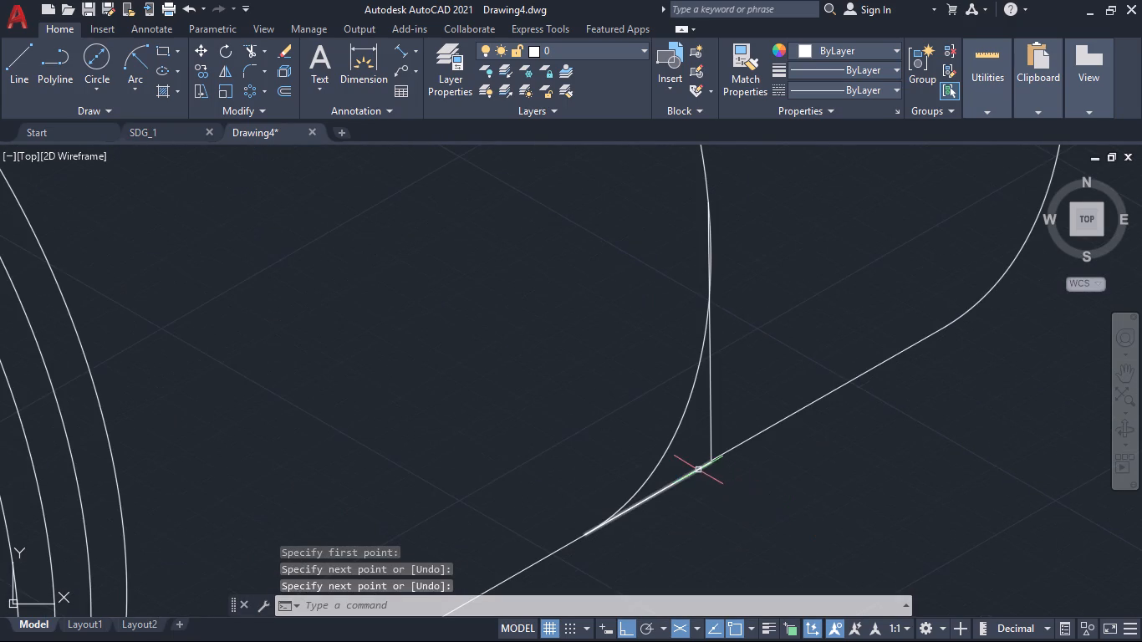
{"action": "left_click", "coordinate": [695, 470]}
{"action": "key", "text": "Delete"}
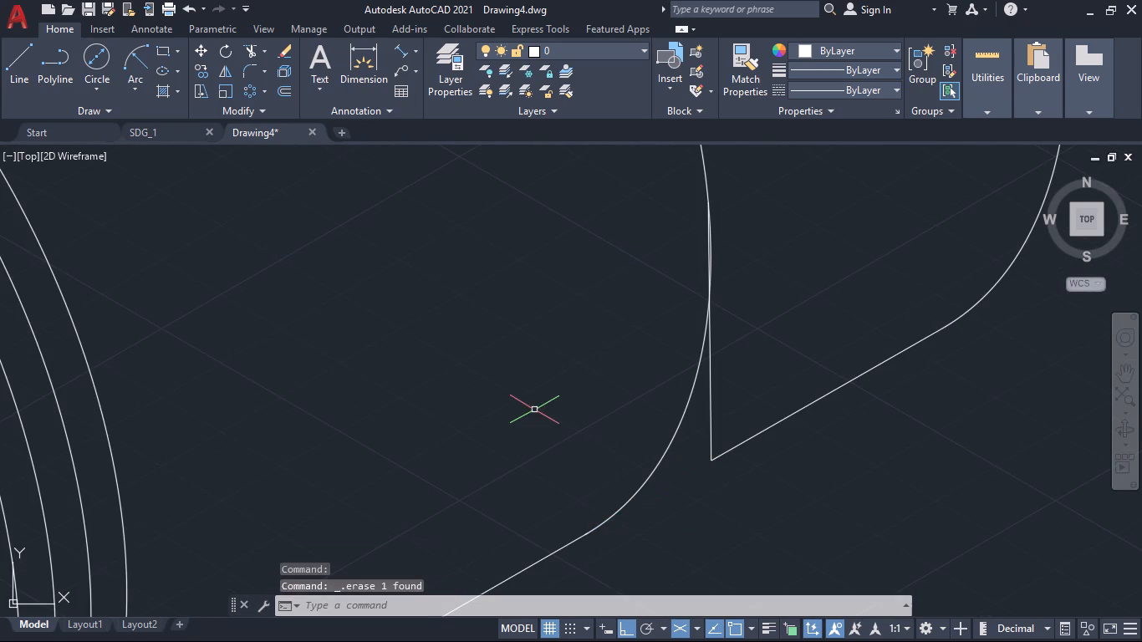
Using the right isoplane, draw a line along 30° from the original rear arc's lower end to just past the copied arc.
{"action": "left_click", "coordinate": [534, 410]}
{"action": "key", "text": "l"}
{"action": "key", "text": "Return"}
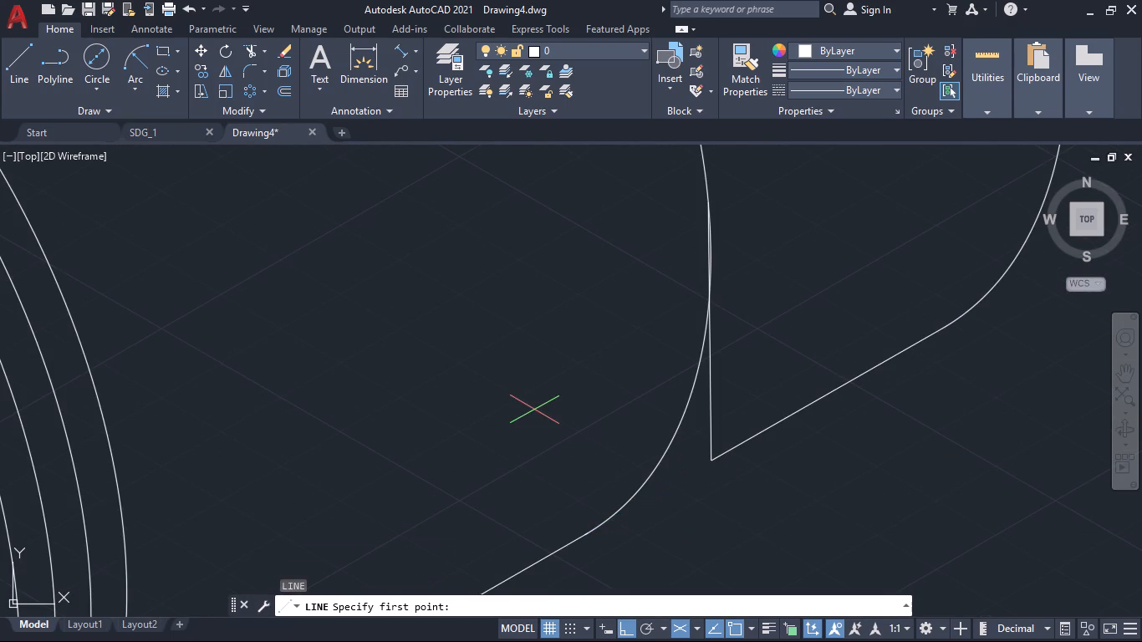
{"action": "left_click", "coordinate": [586, 537]}
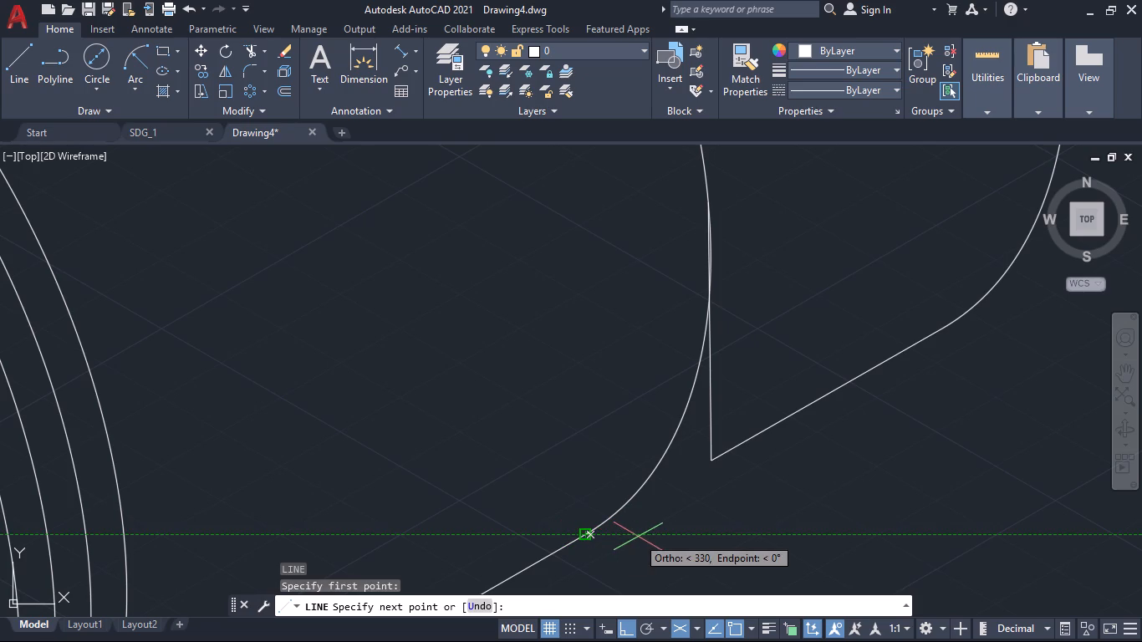
{"action": "left_click", "coordinate": [693, 626]}
{"action": "left_click", "coordinate": [714, 544]}
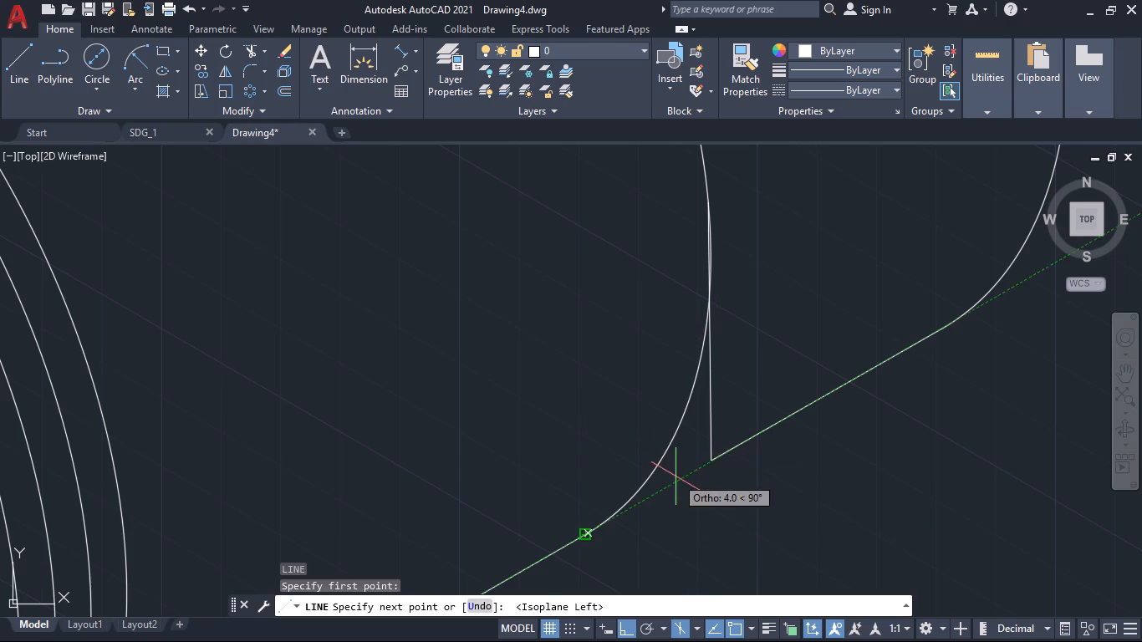
{"action": "left_click", "coordinate": [696, 624]}
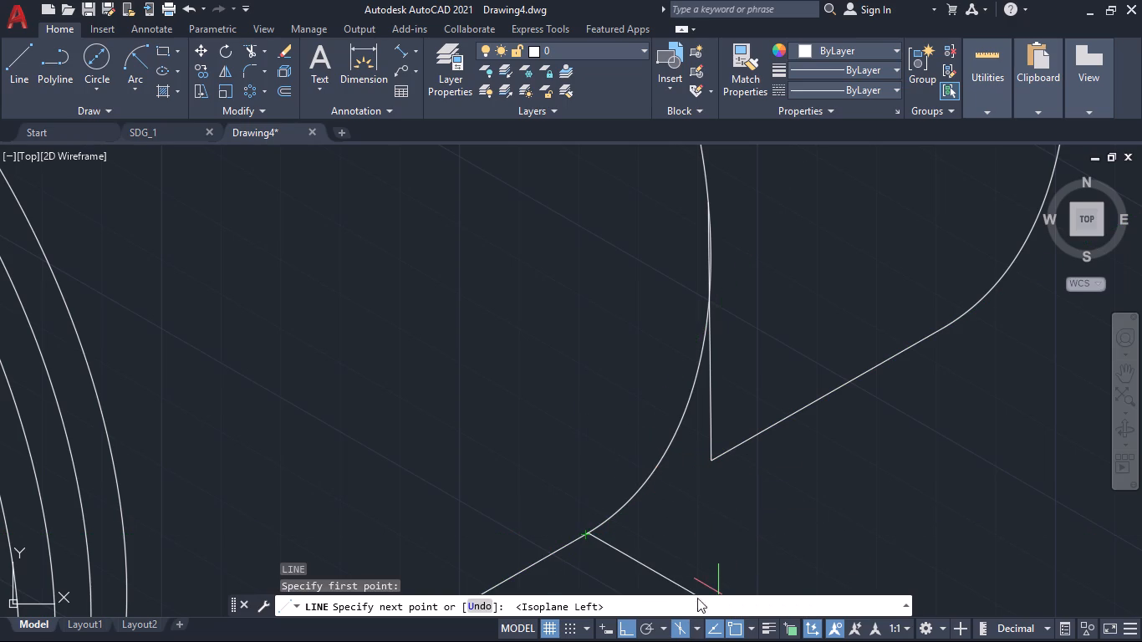
{"action": "left_click", "coordinate": [722, 593]}
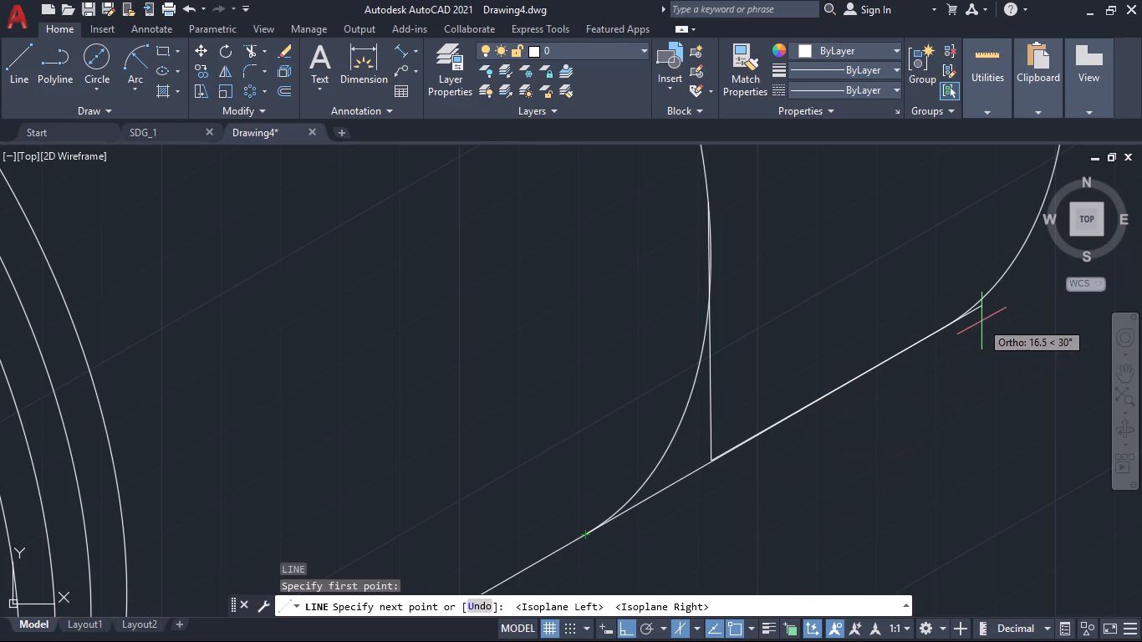
{"action": "left_click", "coordinate": [1017, 296]}
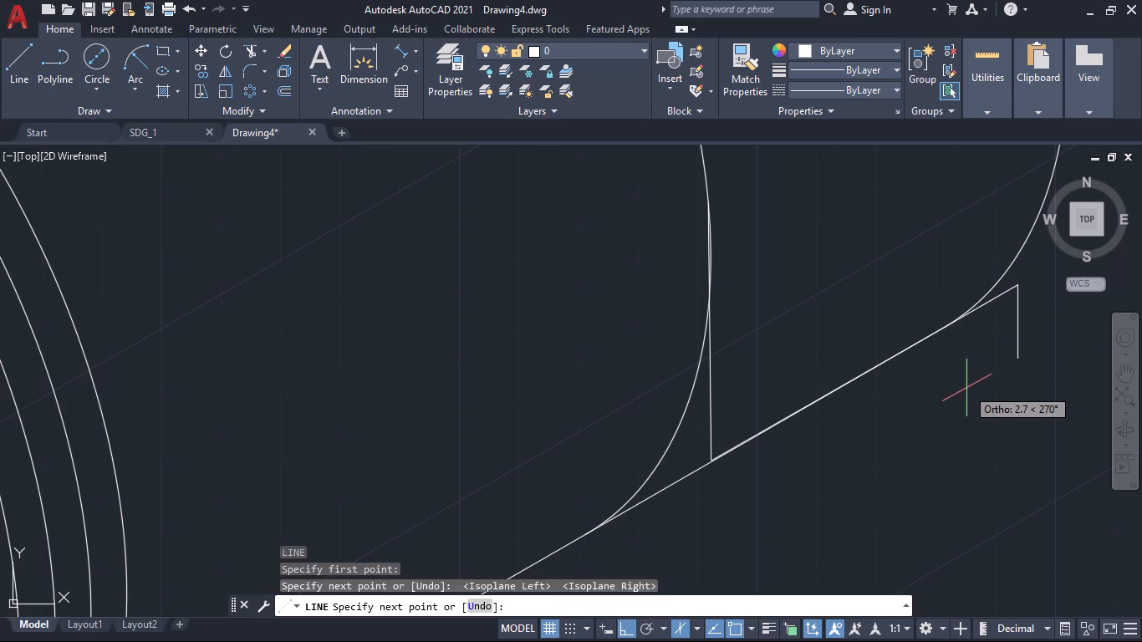
{"action": "key", "text": "Escape"}
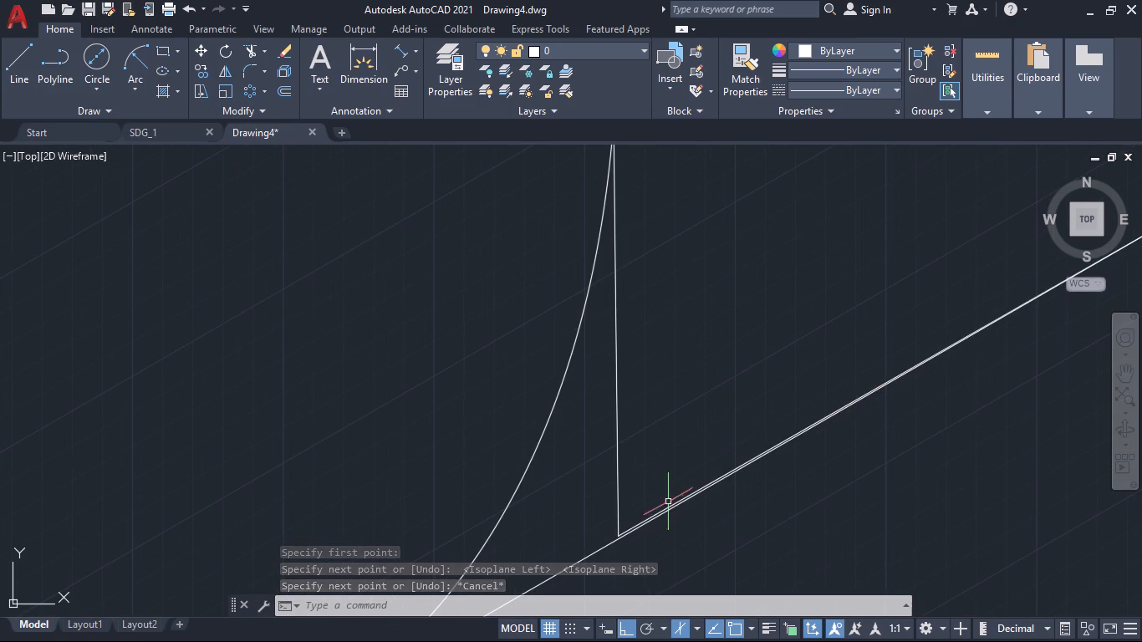
Erase the older lower edge line that runs from the vertical line's lower end beside the new one.
{"action": "left_click", "coordinate": [654, 513]}
{"action": "key", "text": "Delete"}
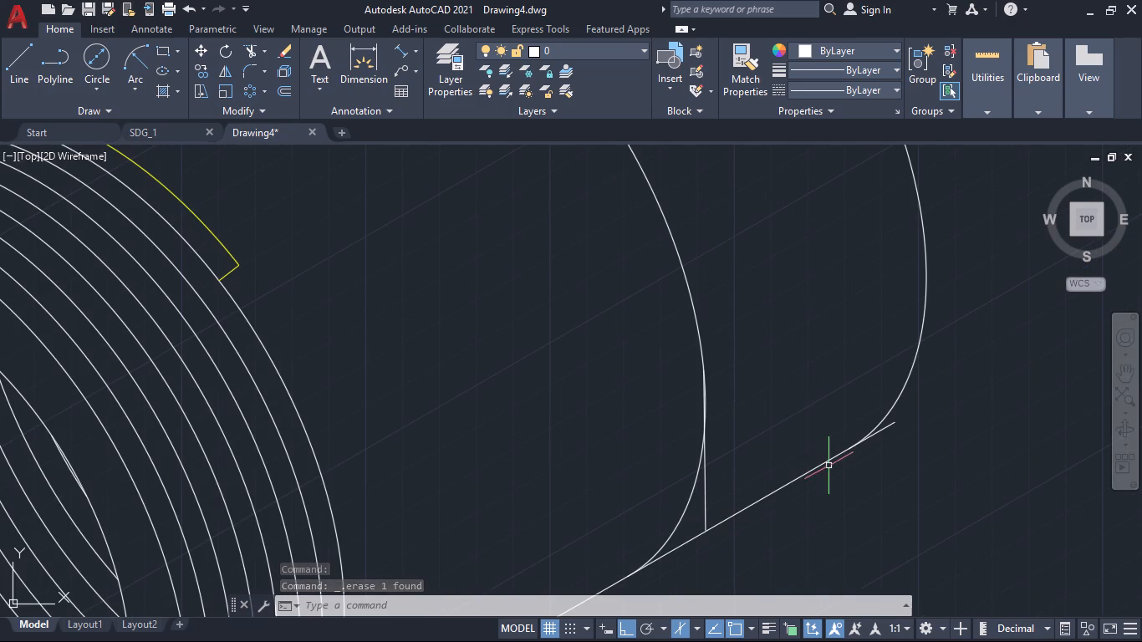
Trim the new lower edge's overhang past the copied arc, and try trimming the vertical line beside the original rear arc.
{"action": "type", "text": "tr"}
{"action": "key", "text": "Return"}
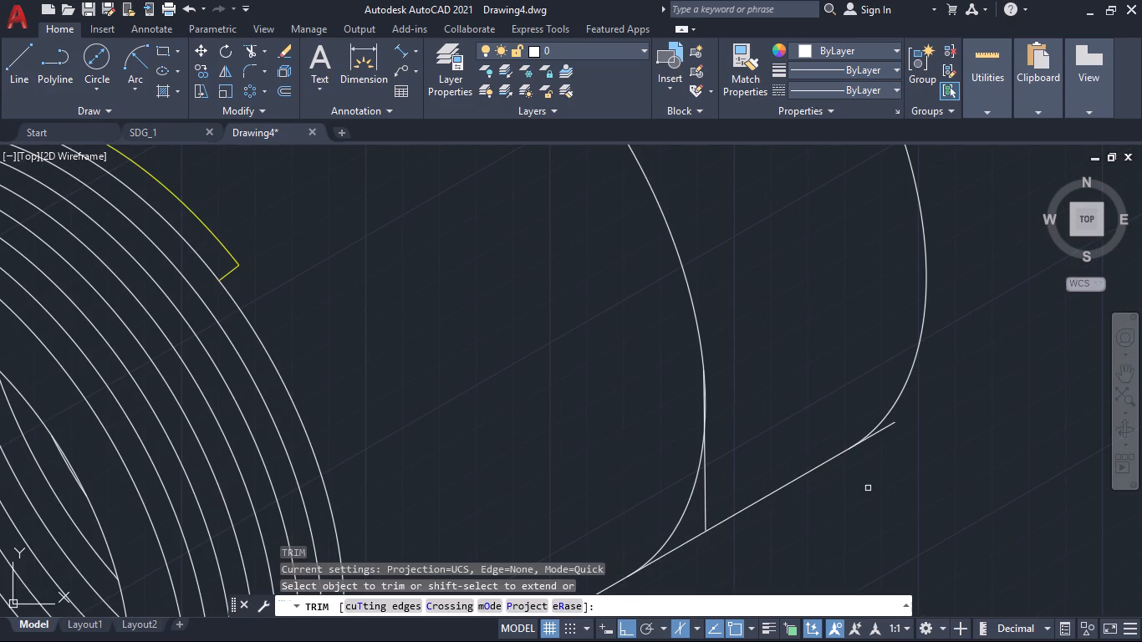
{"action": "left_click", "coordinate": [891, 425]}
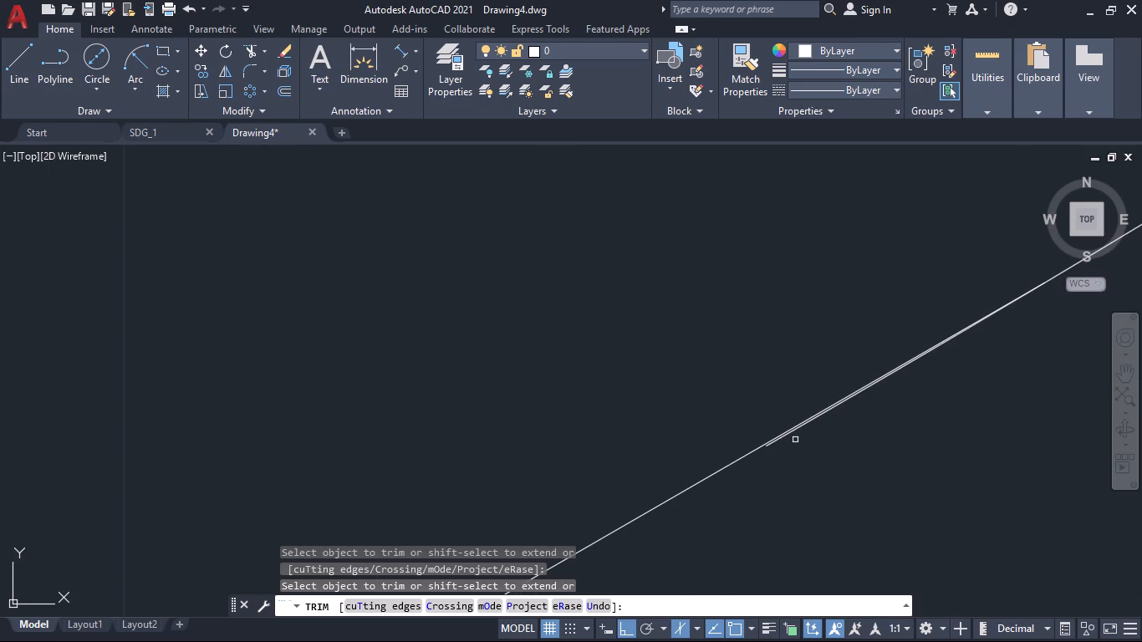
{"action": "left_click", "coordinate": [782, 440]}
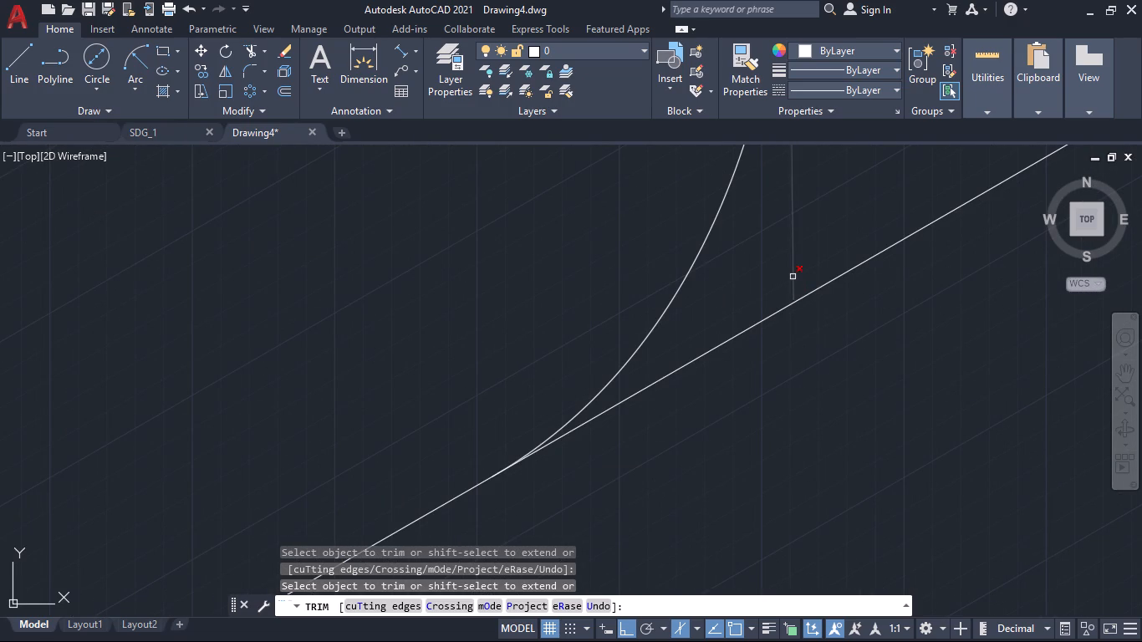
{"action": "left_click", "coordinate": [793, 277], "text": "shift"}
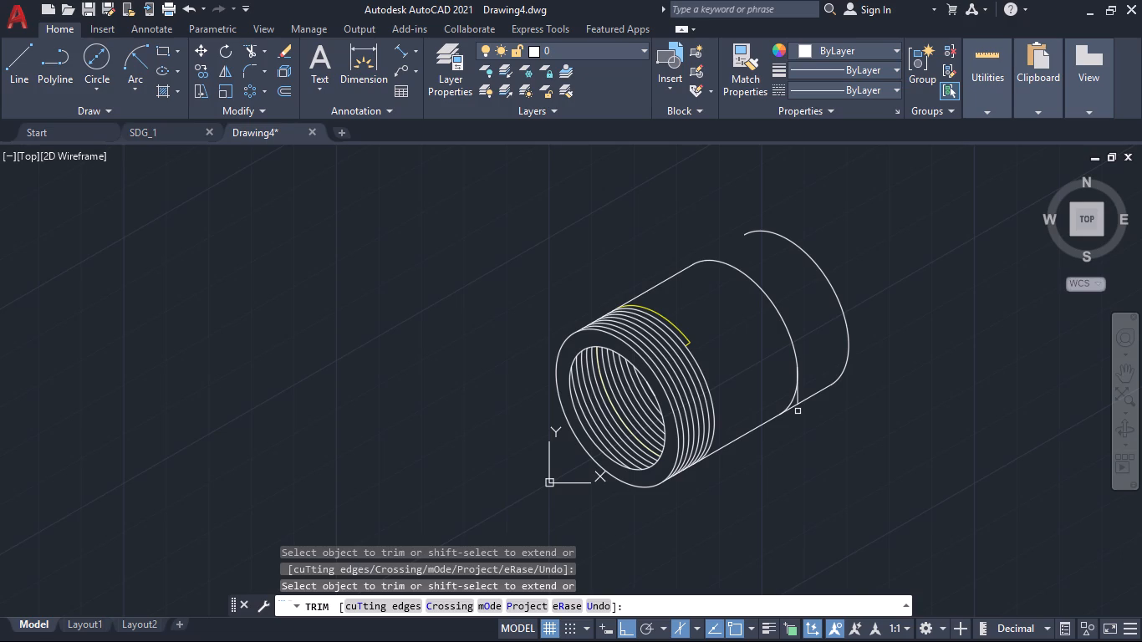
{"action": "key", "text": "Escape"}
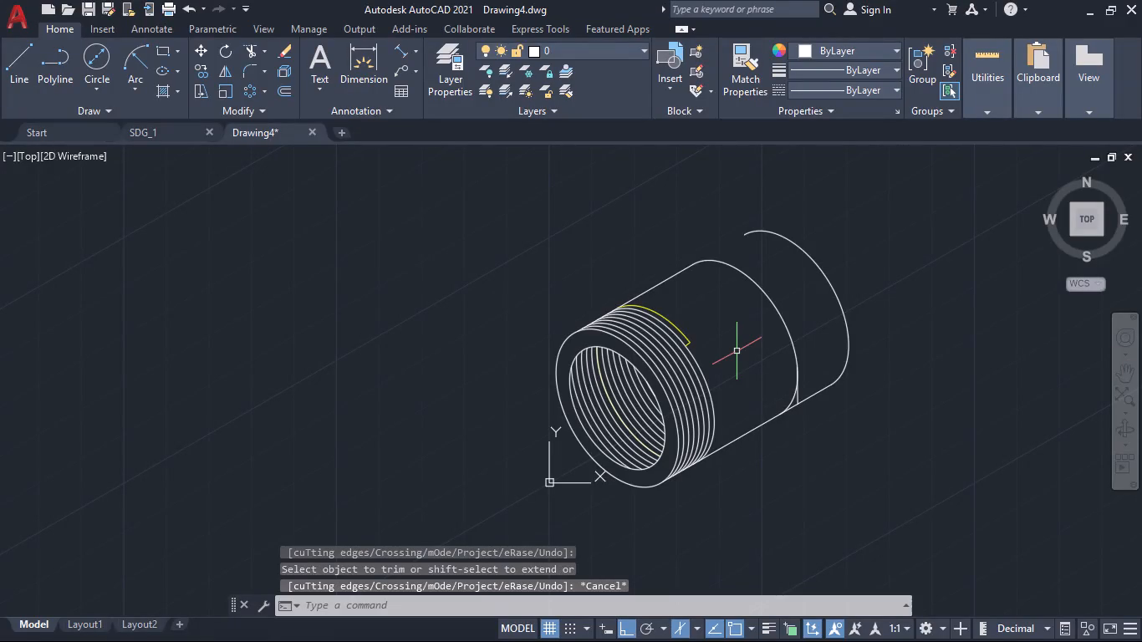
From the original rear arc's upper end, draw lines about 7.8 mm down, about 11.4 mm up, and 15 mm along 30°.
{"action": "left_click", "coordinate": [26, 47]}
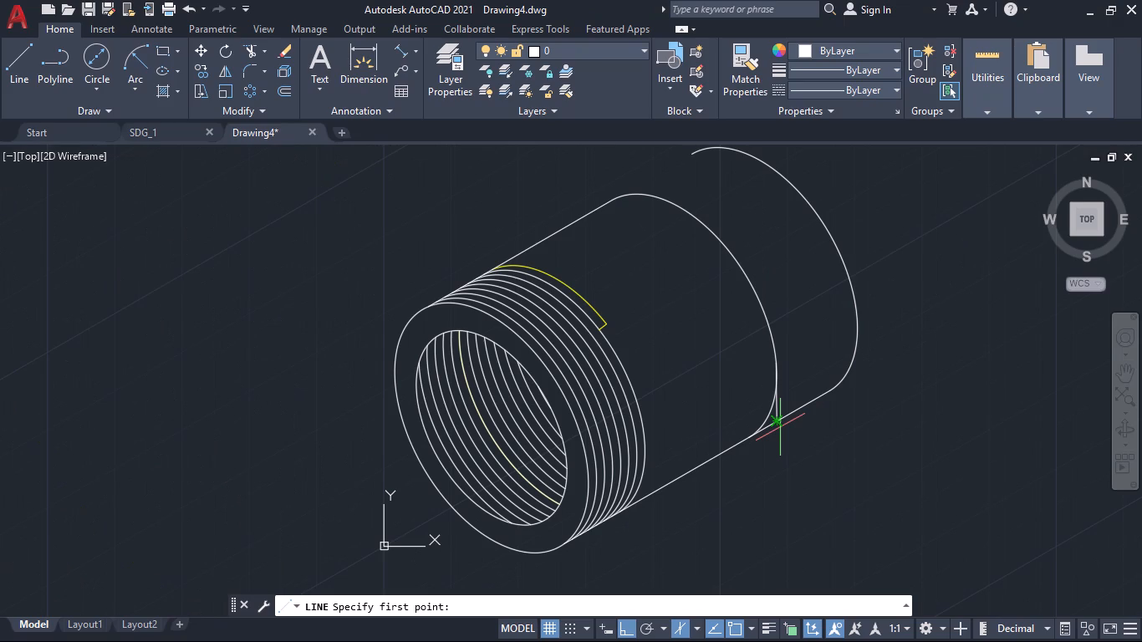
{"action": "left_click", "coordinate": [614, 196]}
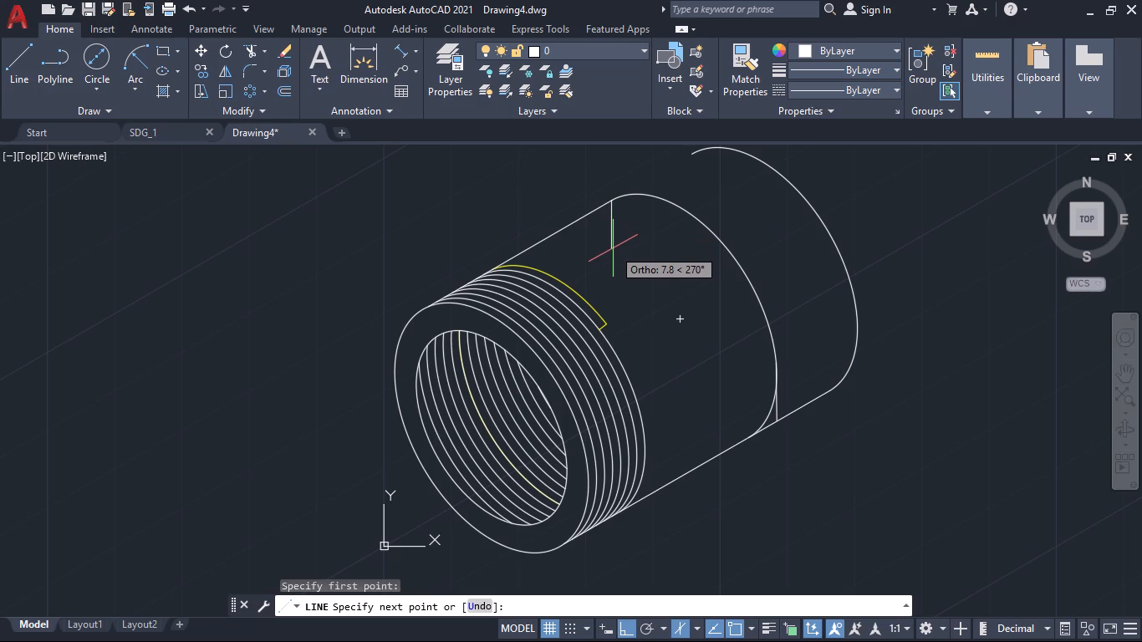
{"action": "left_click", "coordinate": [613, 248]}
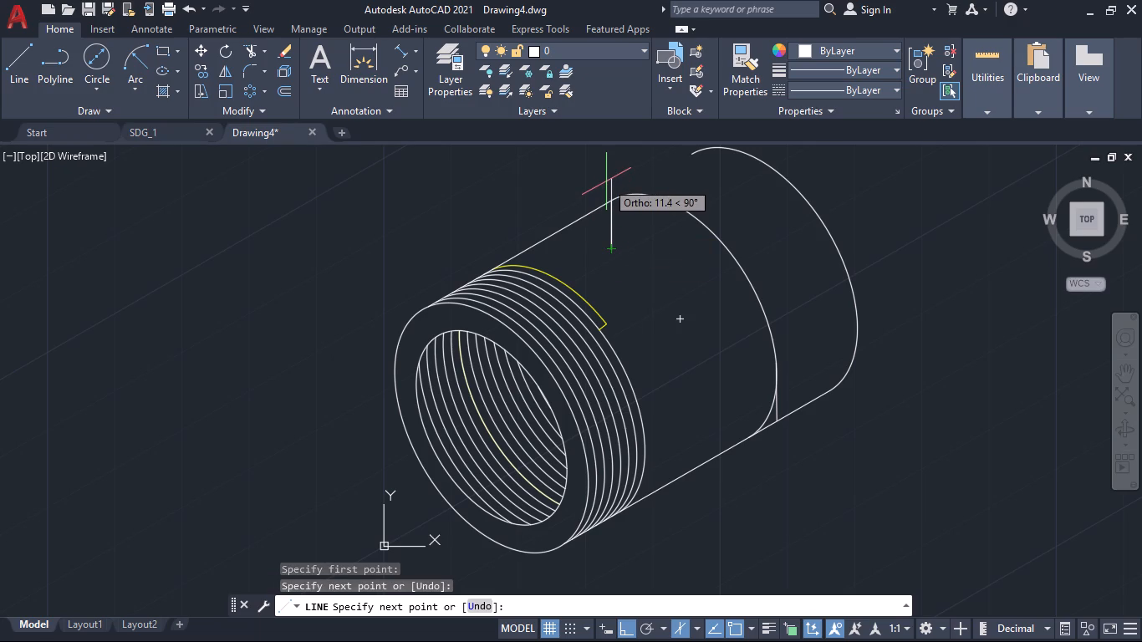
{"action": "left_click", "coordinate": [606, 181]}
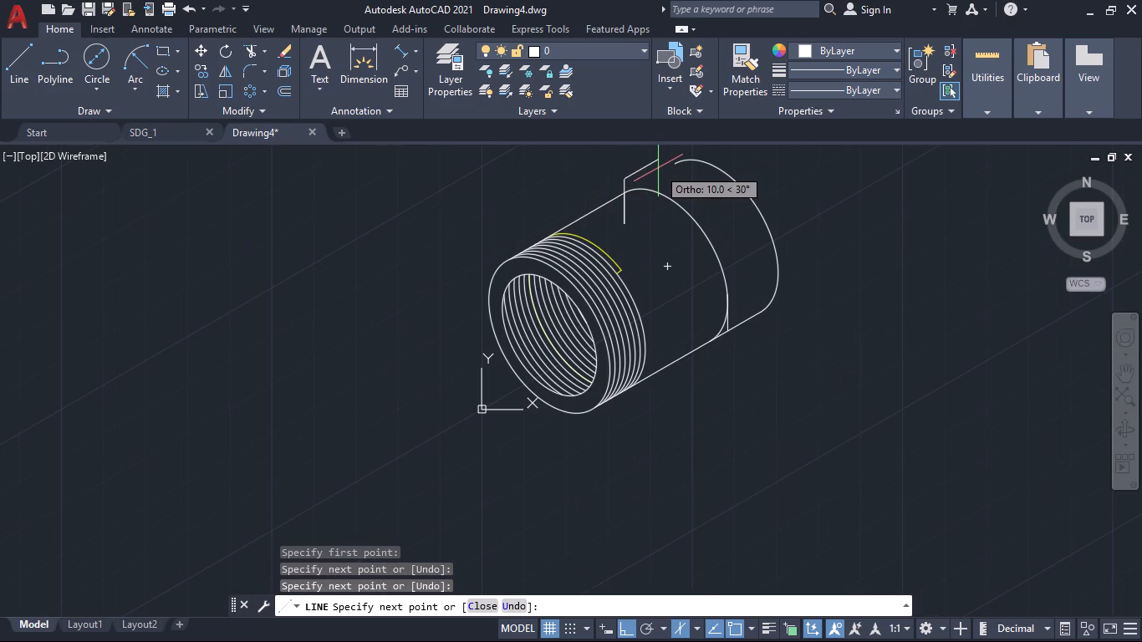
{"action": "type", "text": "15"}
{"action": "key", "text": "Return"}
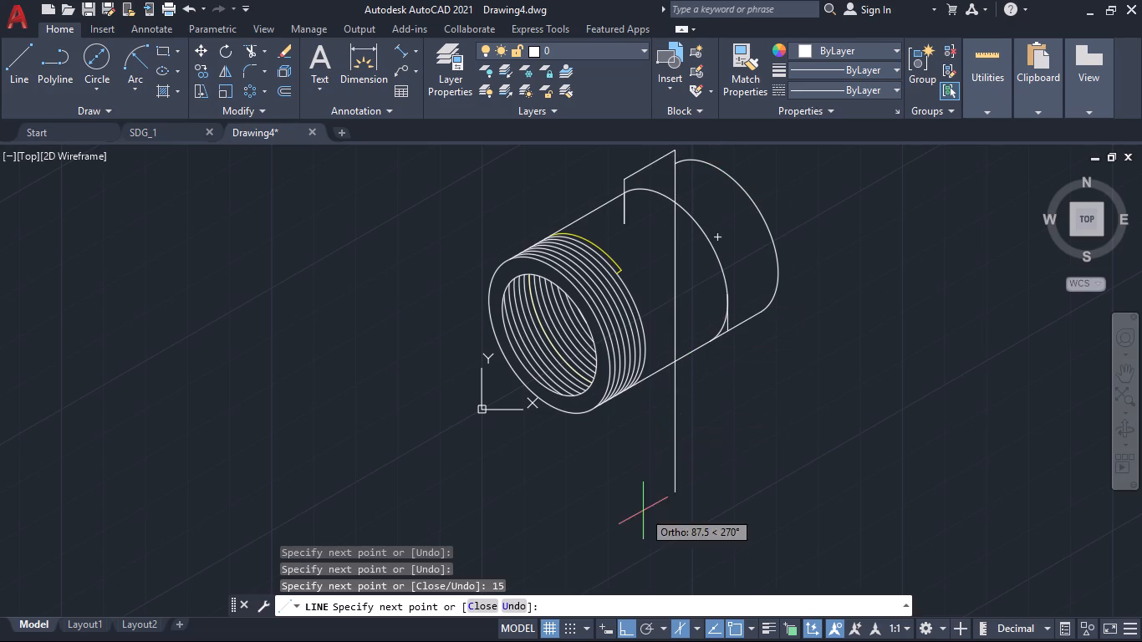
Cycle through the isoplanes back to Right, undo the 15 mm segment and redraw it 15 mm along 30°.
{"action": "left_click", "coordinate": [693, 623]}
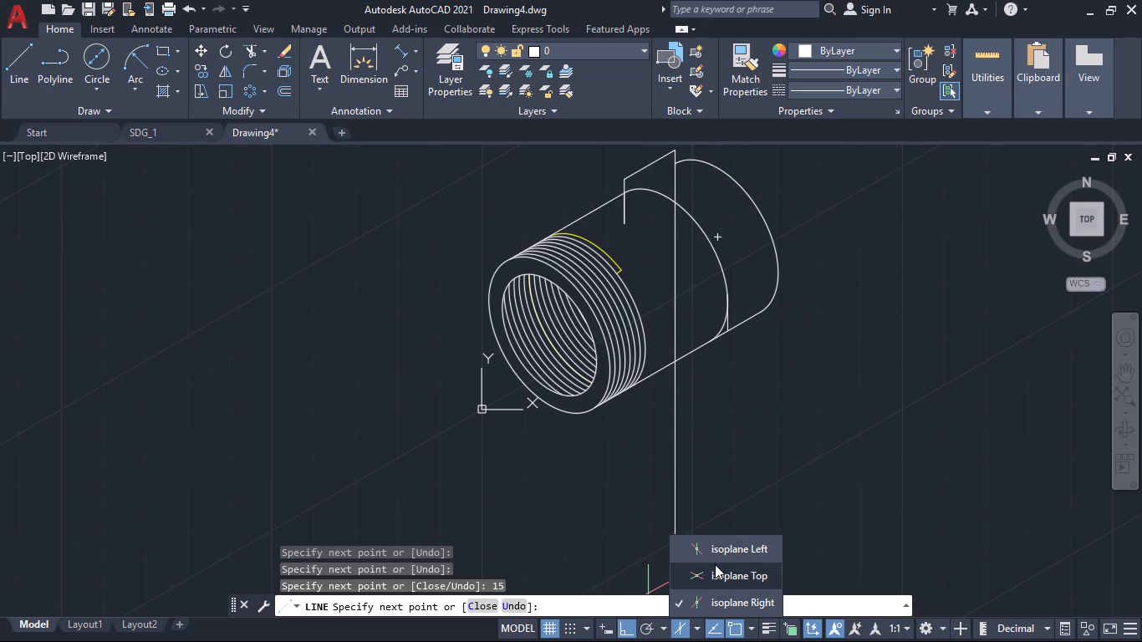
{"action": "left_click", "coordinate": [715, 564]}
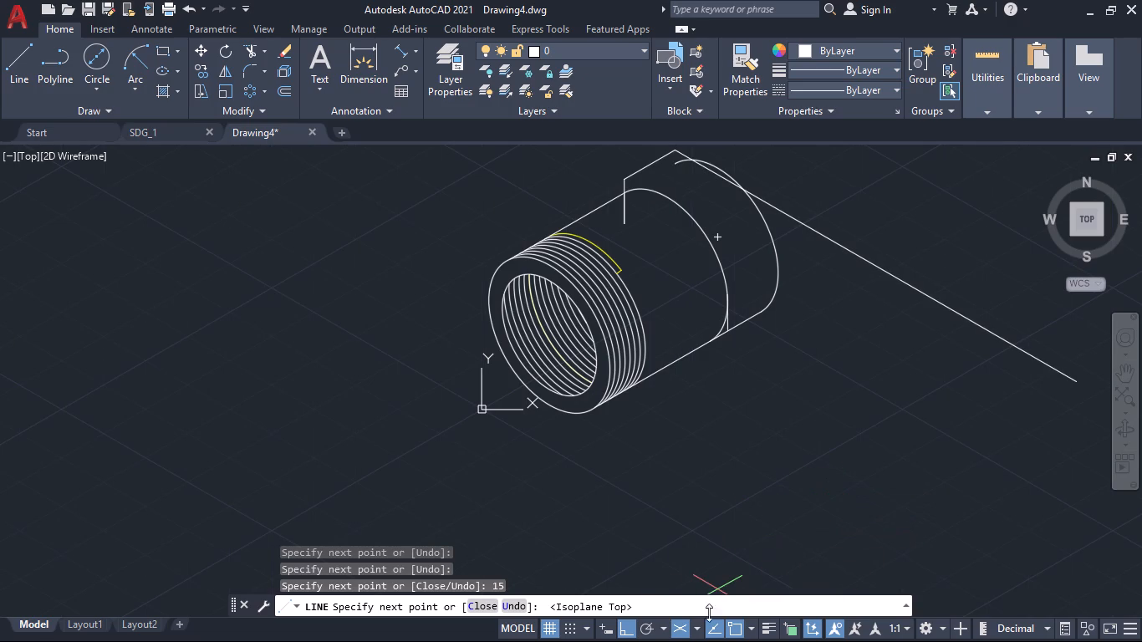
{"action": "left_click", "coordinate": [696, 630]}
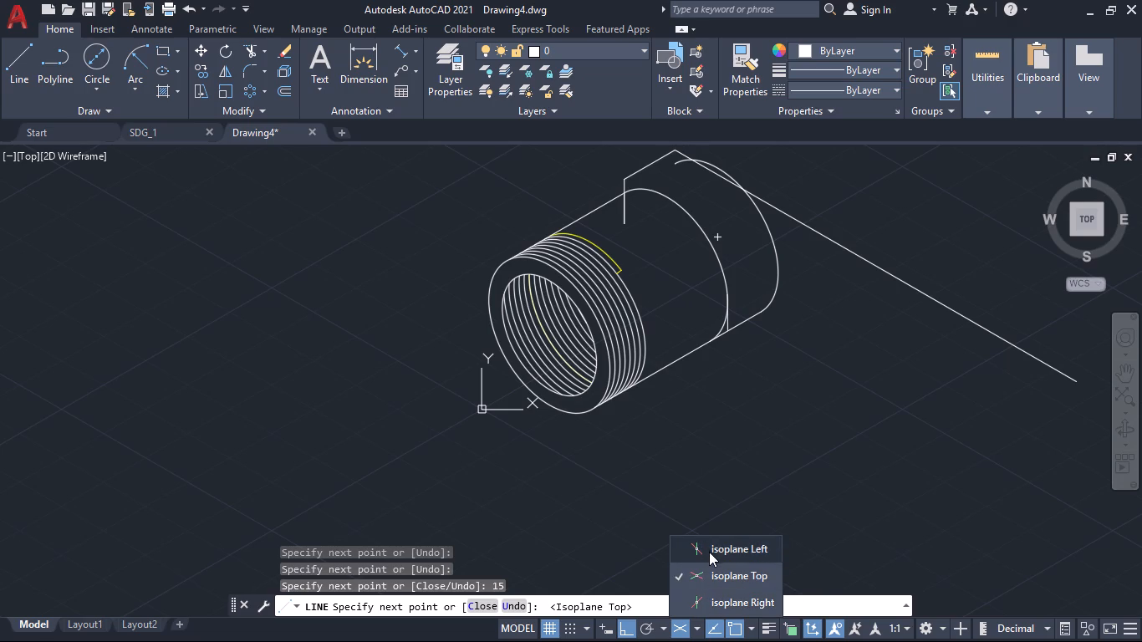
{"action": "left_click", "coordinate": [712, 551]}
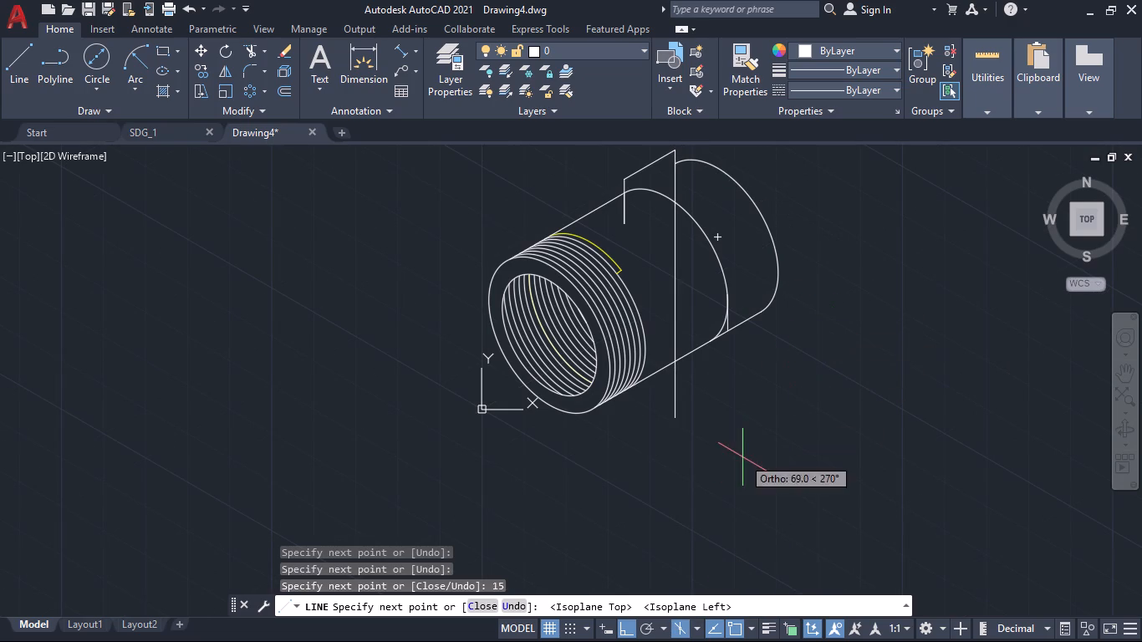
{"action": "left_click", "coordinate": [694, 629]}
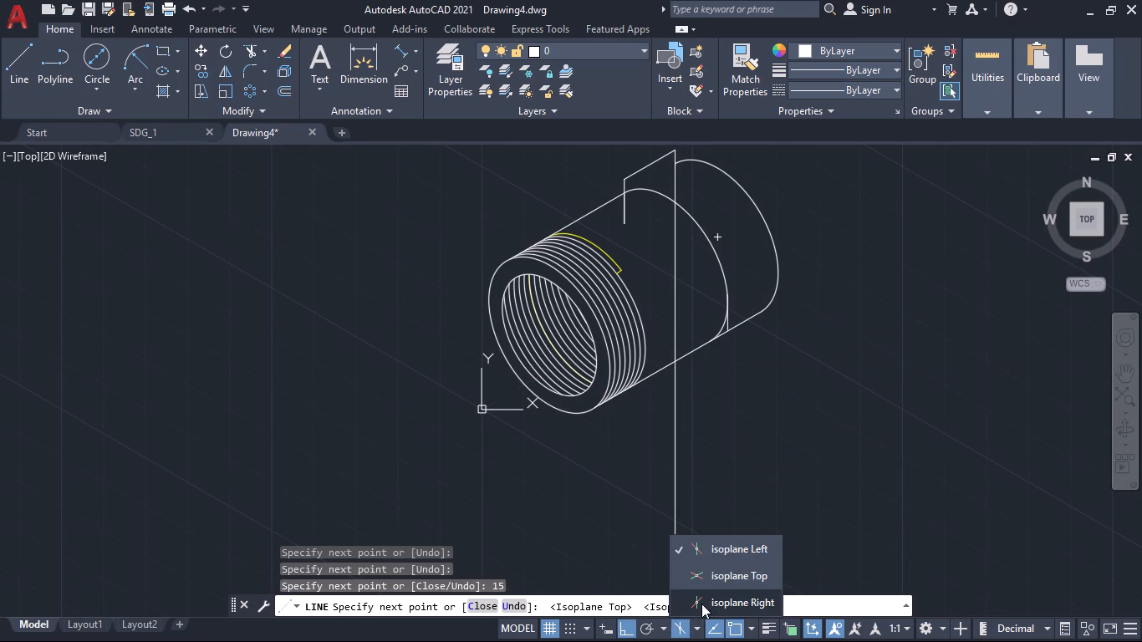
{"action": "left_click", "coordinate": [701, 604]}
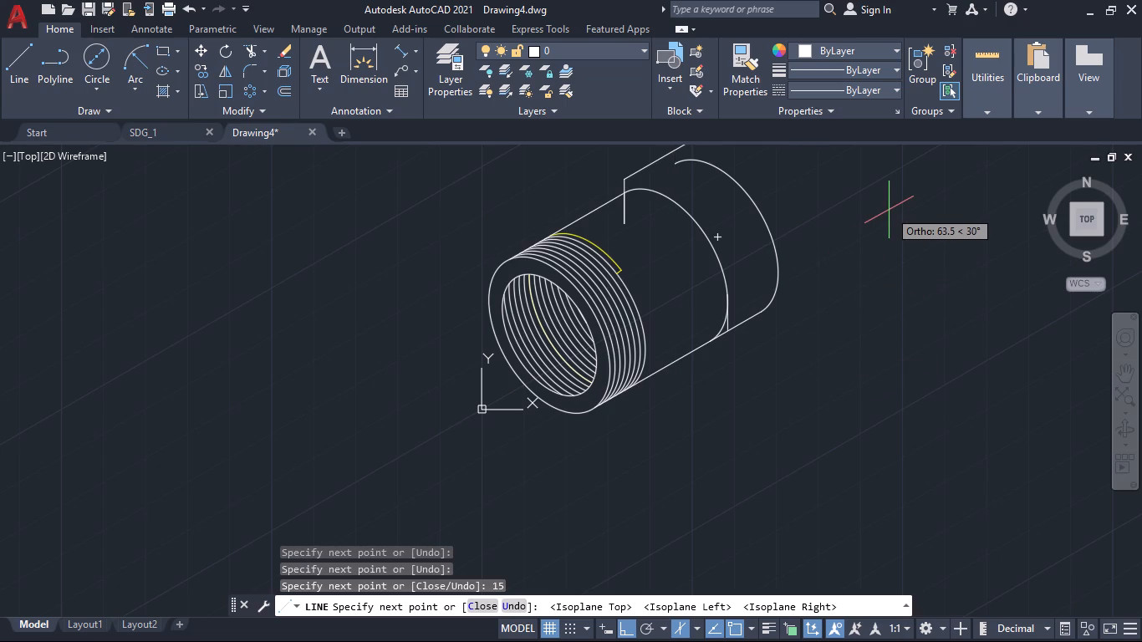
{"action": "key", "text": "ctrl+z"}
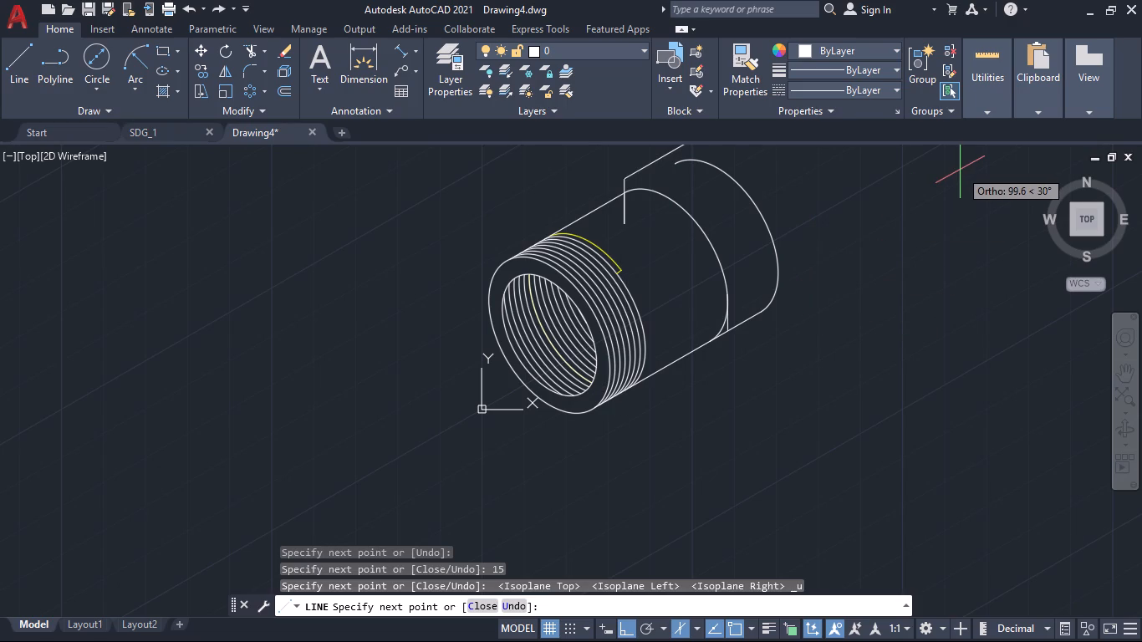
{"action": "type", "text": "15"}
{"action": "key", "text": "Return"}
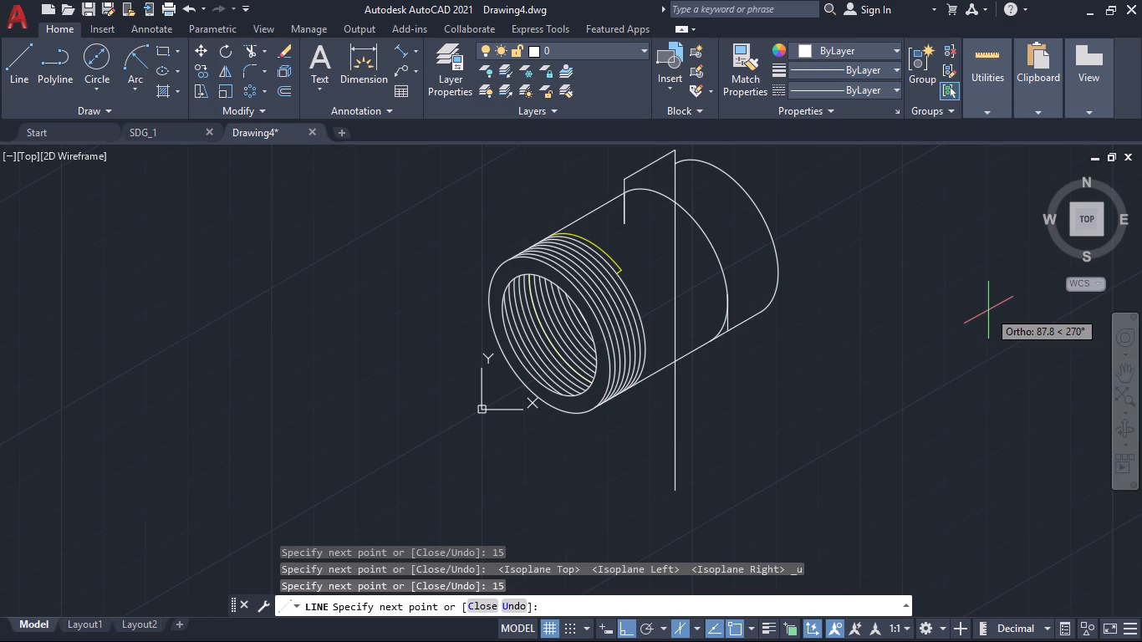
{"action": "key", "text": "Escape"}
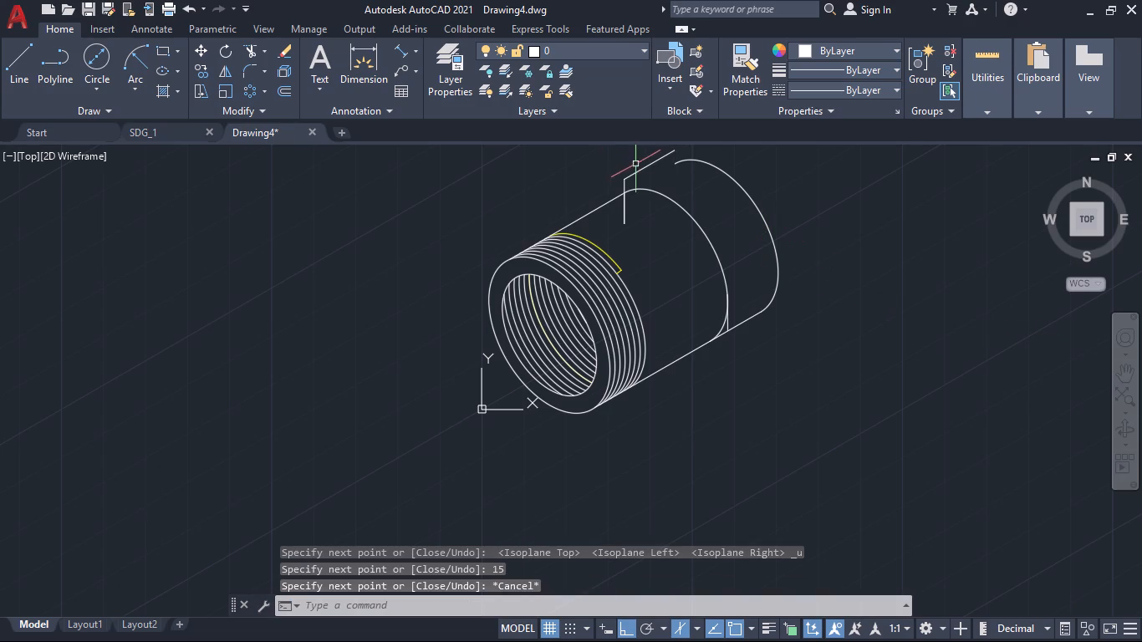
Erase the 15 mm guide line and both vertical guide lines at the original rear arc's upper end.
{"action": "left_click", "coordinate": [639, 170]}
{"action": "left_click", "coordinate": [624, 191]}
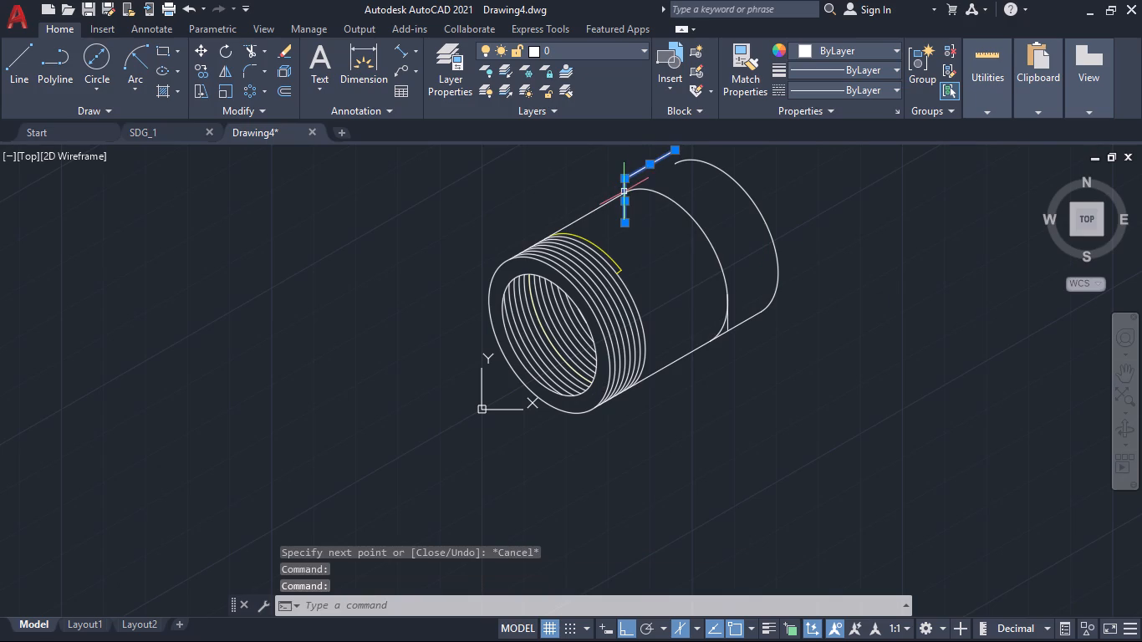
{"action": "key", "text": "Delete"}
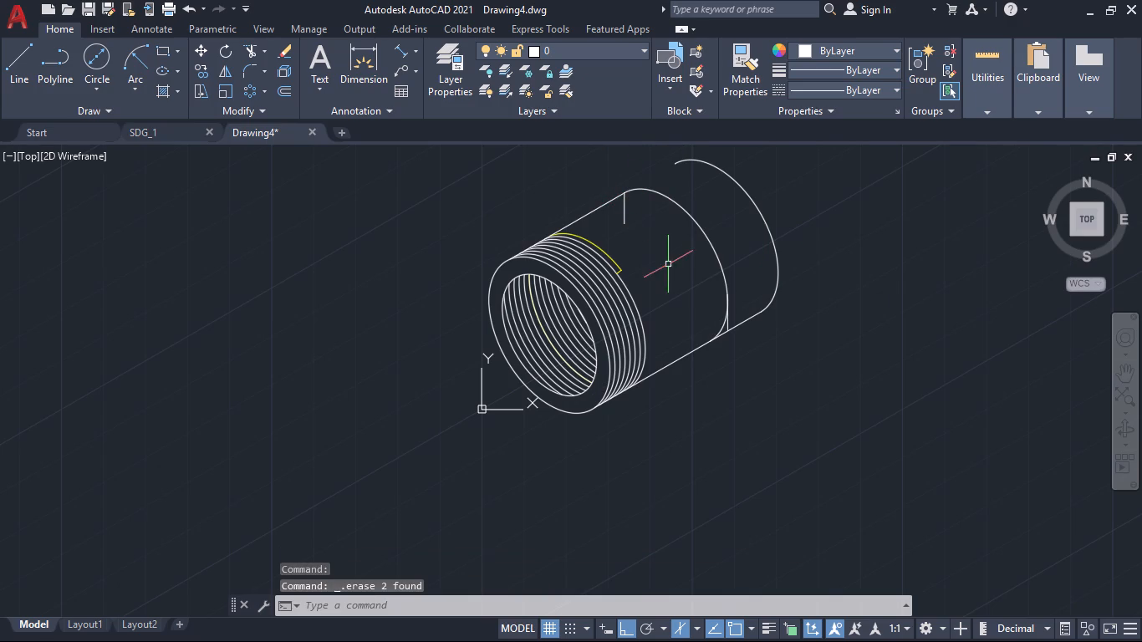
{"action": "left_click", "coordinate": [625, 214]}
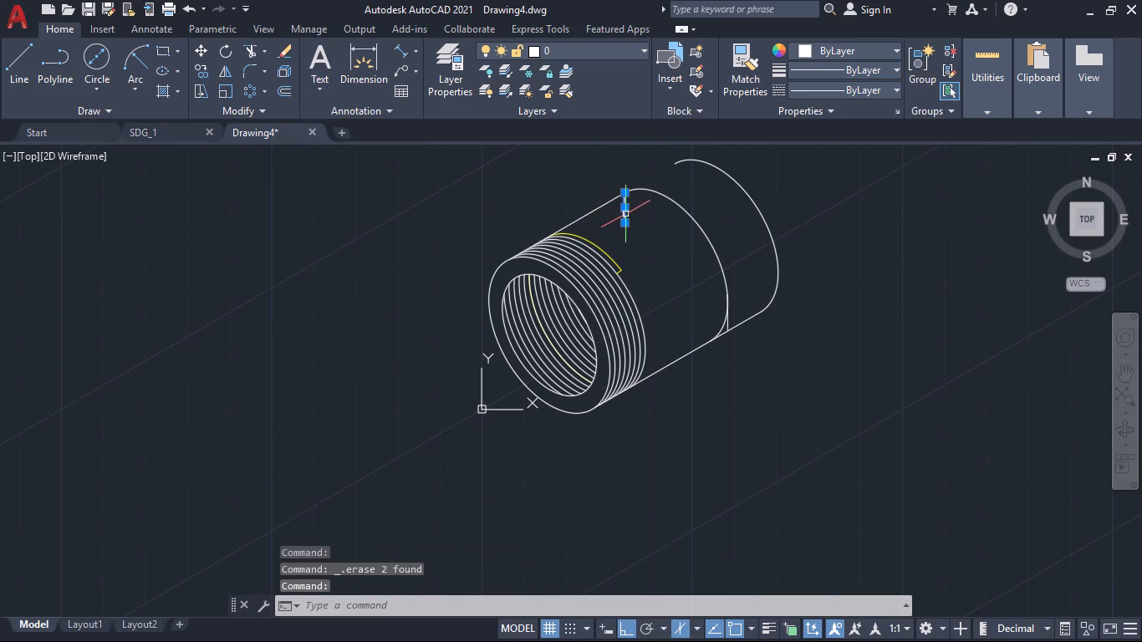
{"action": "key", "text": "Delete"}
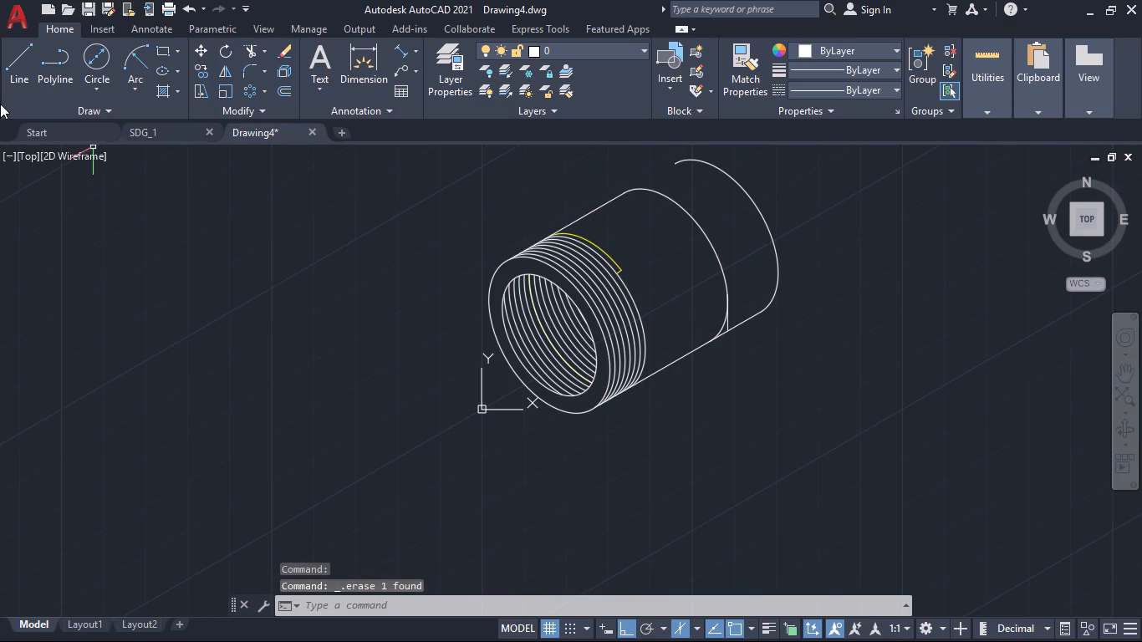
Draw an axis line about 32.8 mm long at 30° from the original rear arc's centre to beyond the copied arc.
{"action": "left_click", "coordinate": [10, 68]}
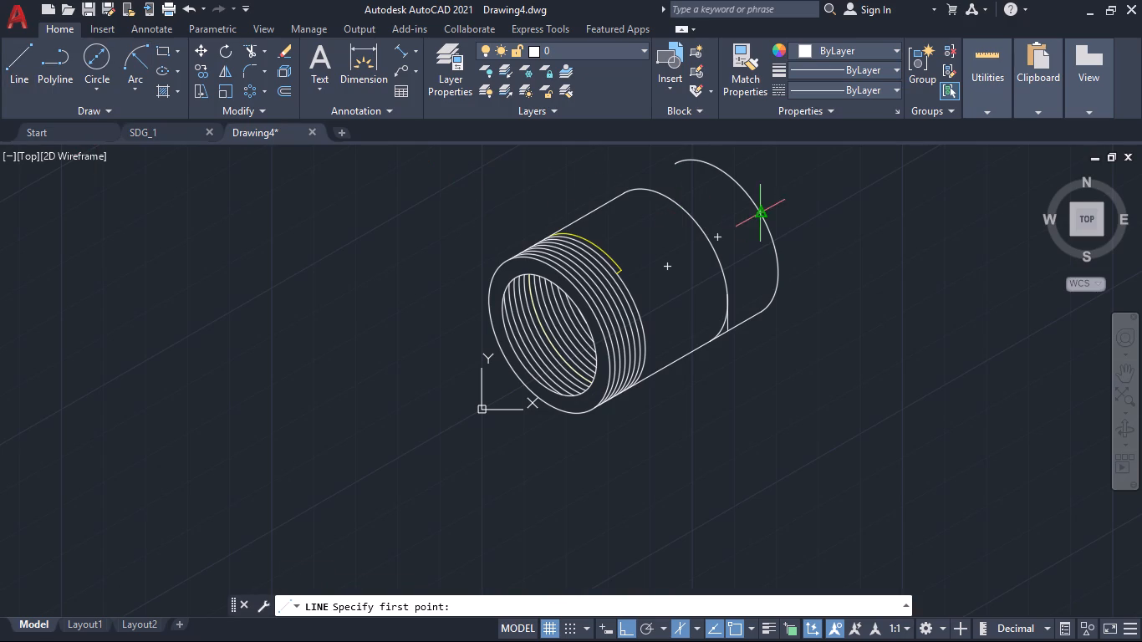
{"action": "left_click", "coordinate": [670, 265]}
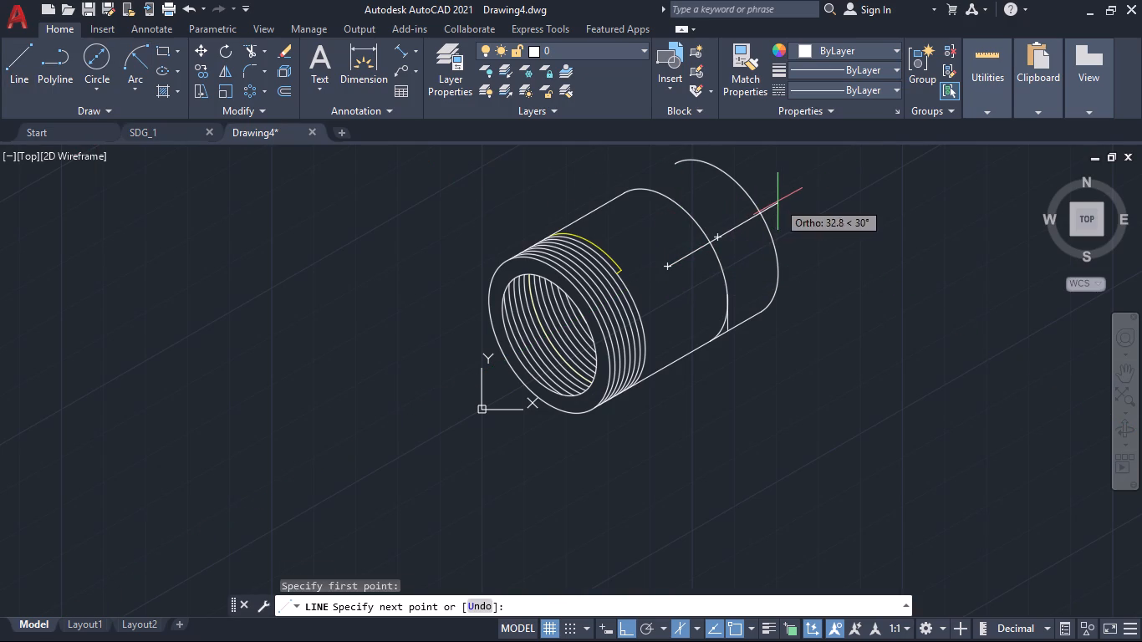
{"action": "left_click", "coordinate": [777, 201]}
{"action": "key", "text": "Escape"}
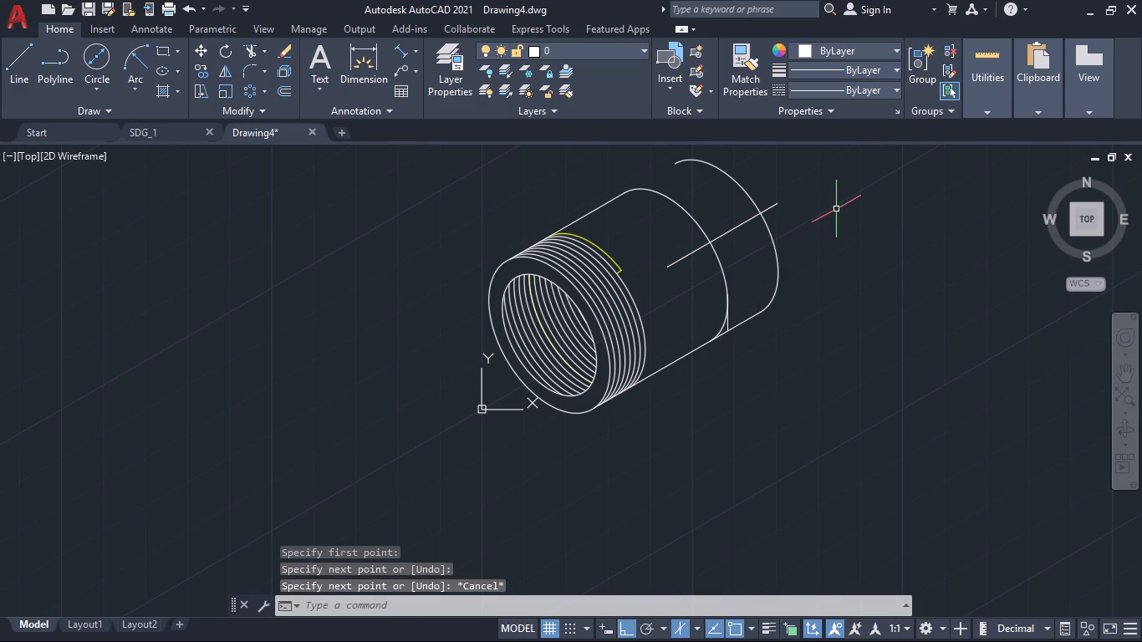
Offset the 30° axis line at the rear section by 4.5 mm to both sides.
{"action": "key", "text": "o"}
{"action": "key", "text": "Return"}
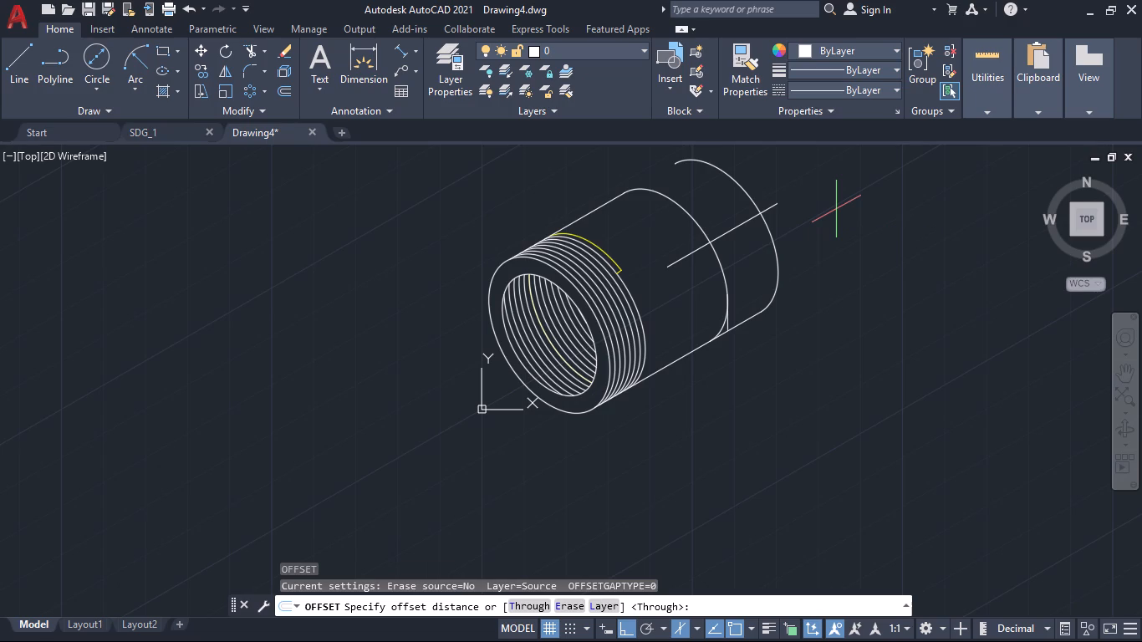
{"action": "type", "text": "4.5"}
{"action": "key", "text": "Return"}
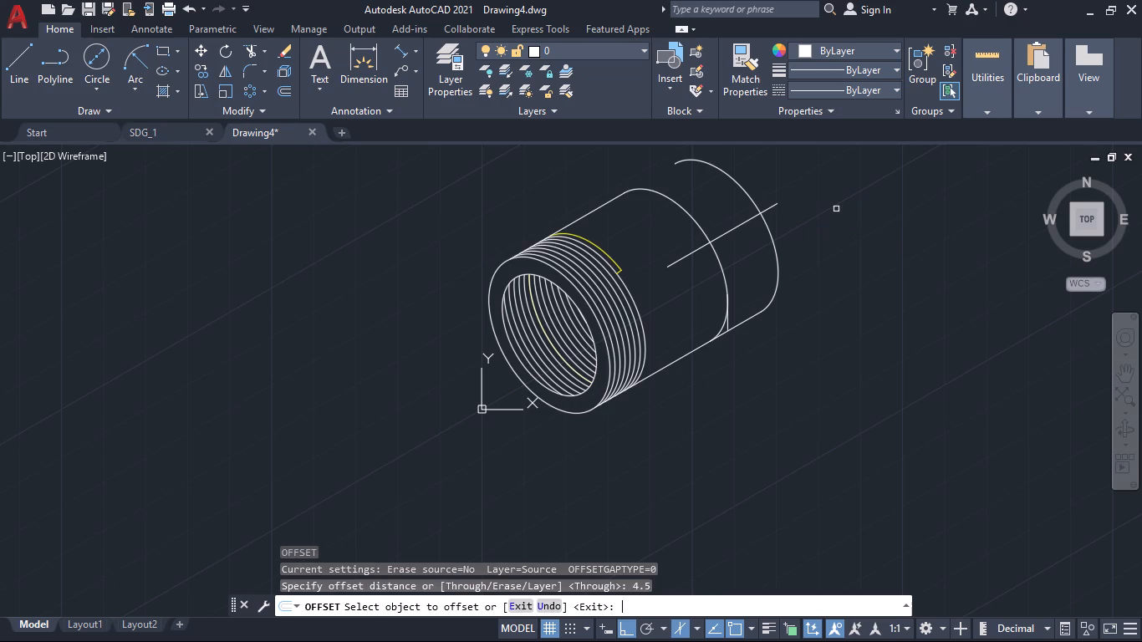
{"action": "left_click", "coordinate": [744, 223]}
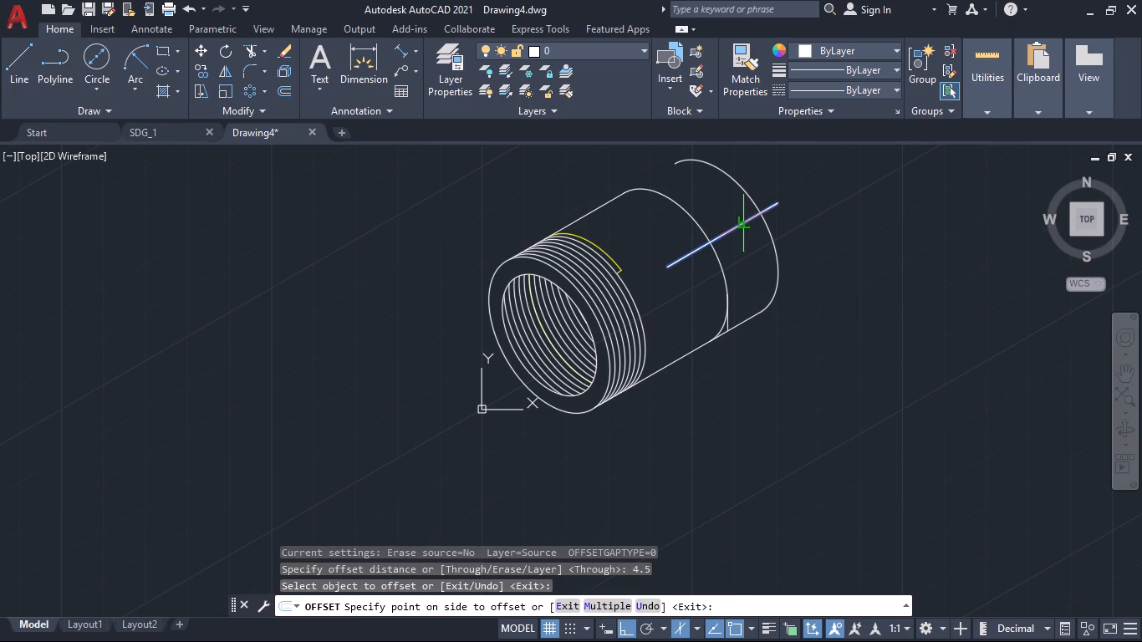
{"action": "left_click", "coordinate": [762, 243]}
{"action": "left_click", "coordinate": [742, 223]}
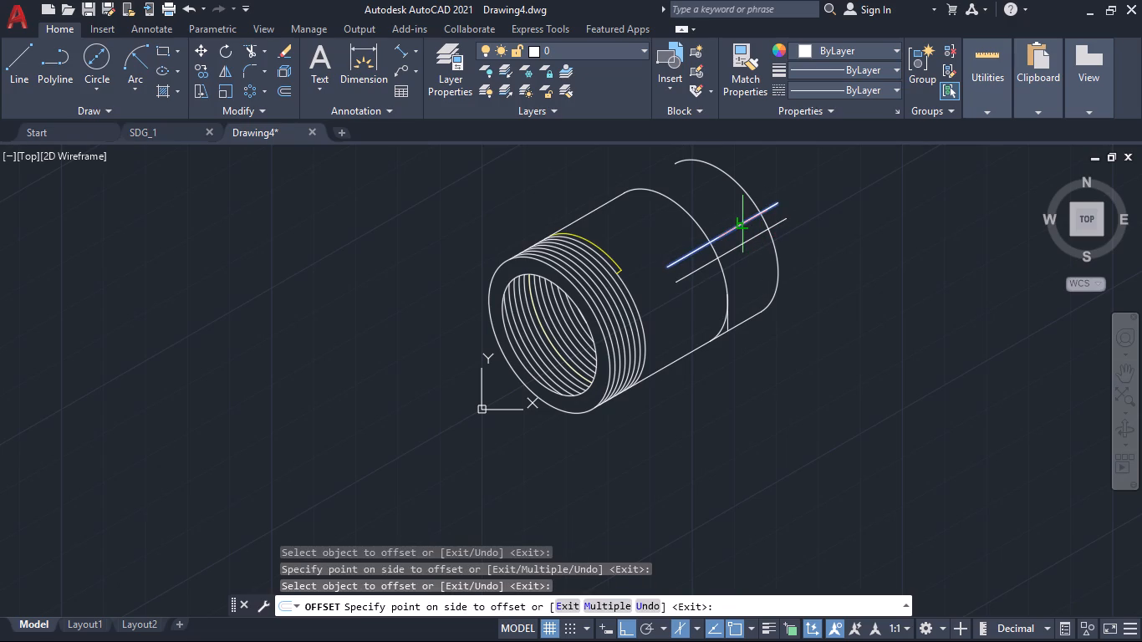
{"action": "left_click", "coordinate": [729, 211]}
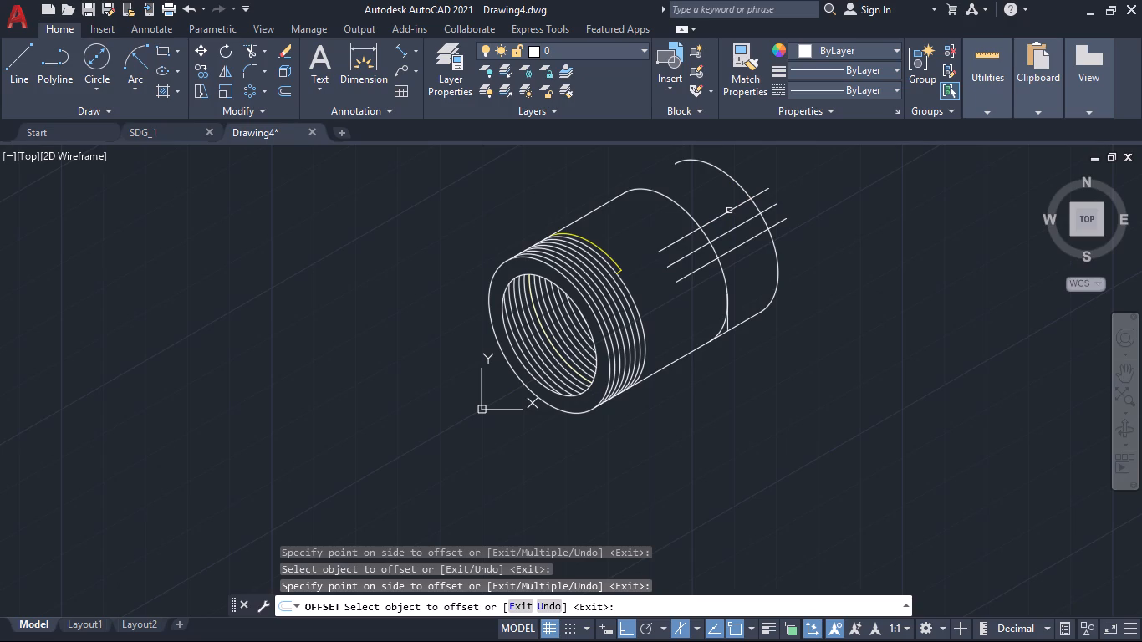
Check the spacing between the two offset lines with an aligned dimension, without placing it.
{"action": "left_click", "coordinate": [407, 45]}
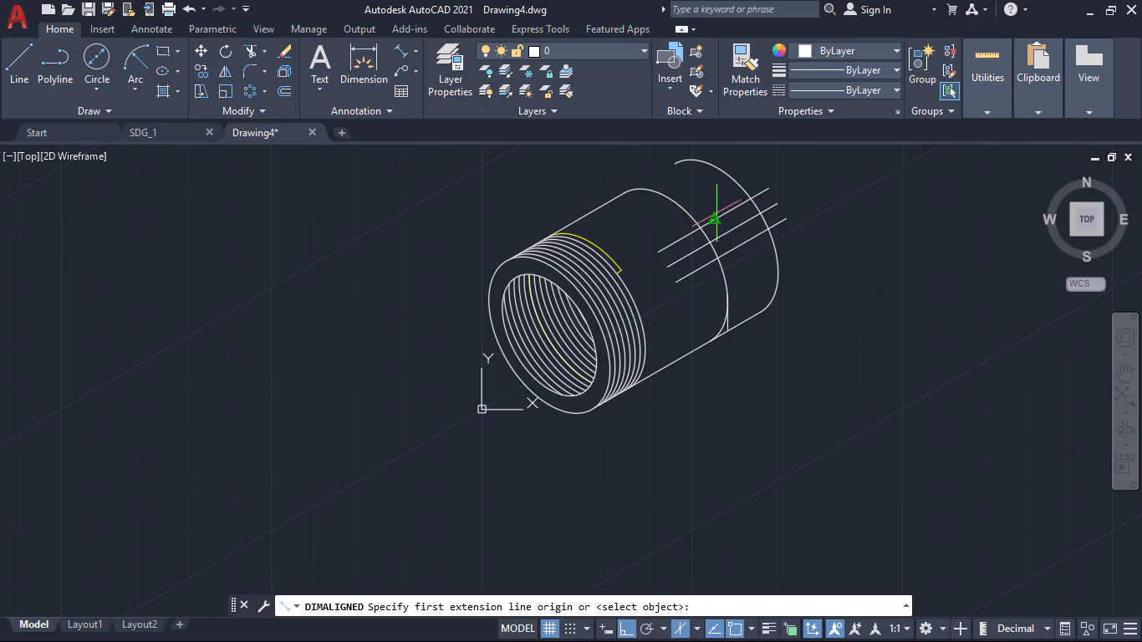
{"action": "left_click", "coordinate": [716, 218]}
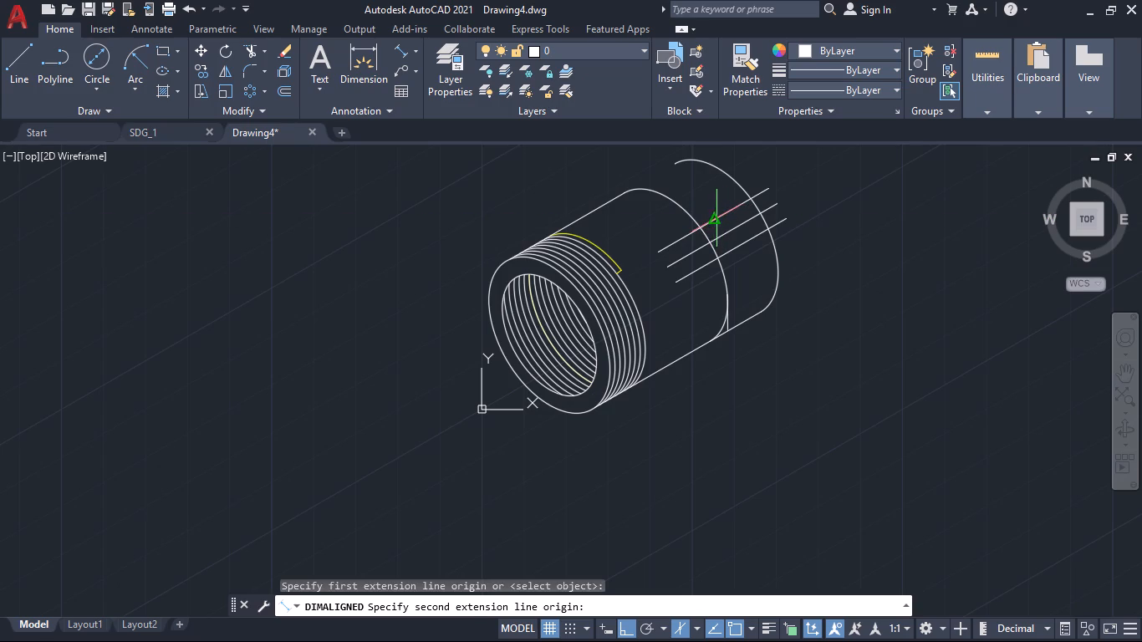
{"action": "left_click", "coordinate": [733, 248]}
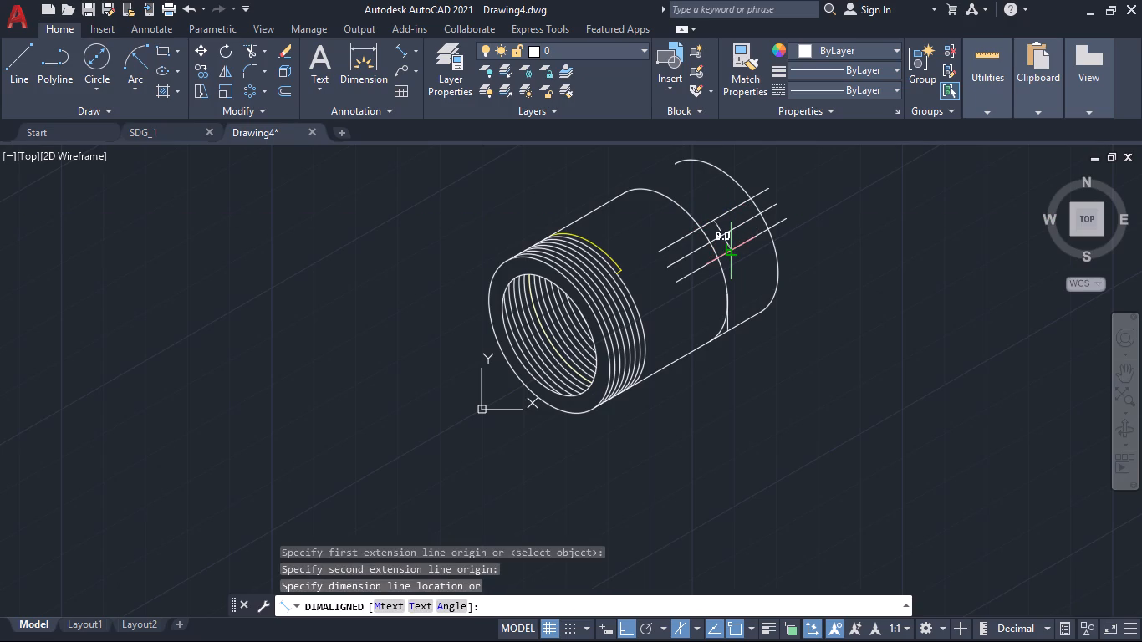
{"action": "key", "text": "Escape"}
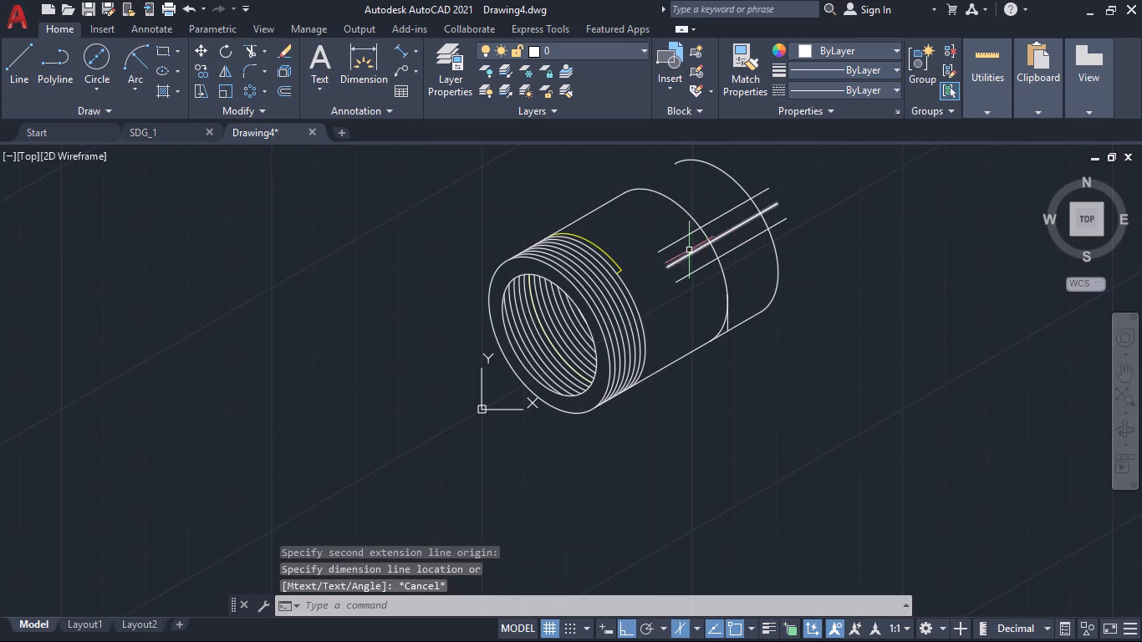
Trim the three parallel lines to the original and copied rear arcs, and remove the middle axis line.
{"action": "type", "text": "tr"}
{"action": "key", "text": "Return"}
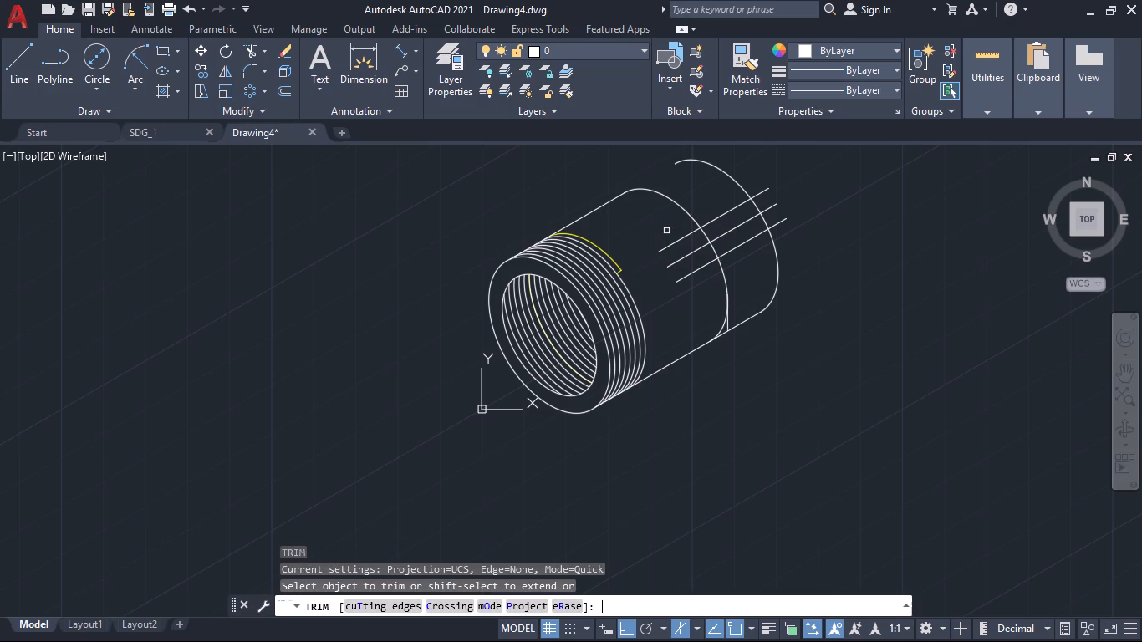
{"action": "left_click", "coordinate": [671, 237]}
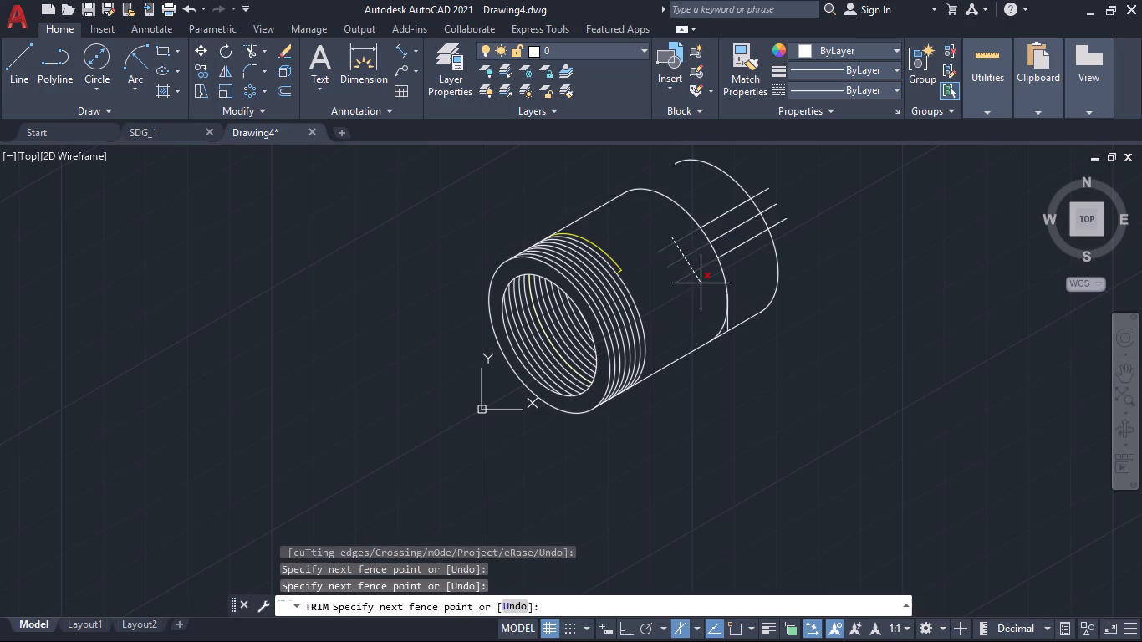
{"action": "left_click", "coordinate": [701, 283]}
{"action": "left_click", "coordinate": [756, 186]}
{"action": "left_click", "coordinate": [783, 236]}
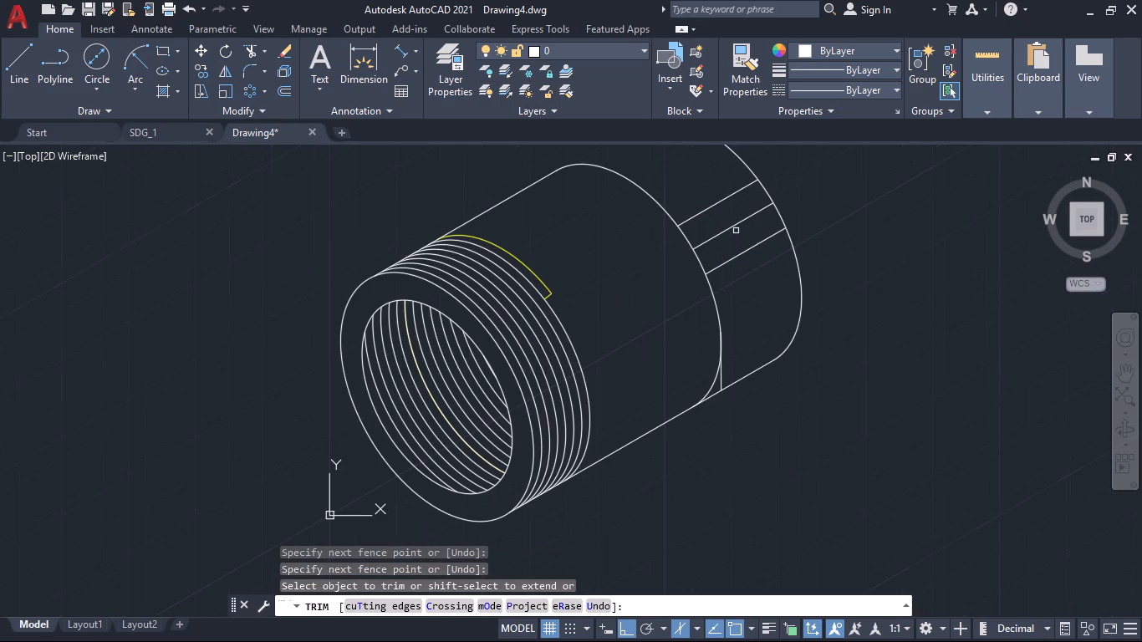
{"action": "left_click", "coordinate": [725, 231]}
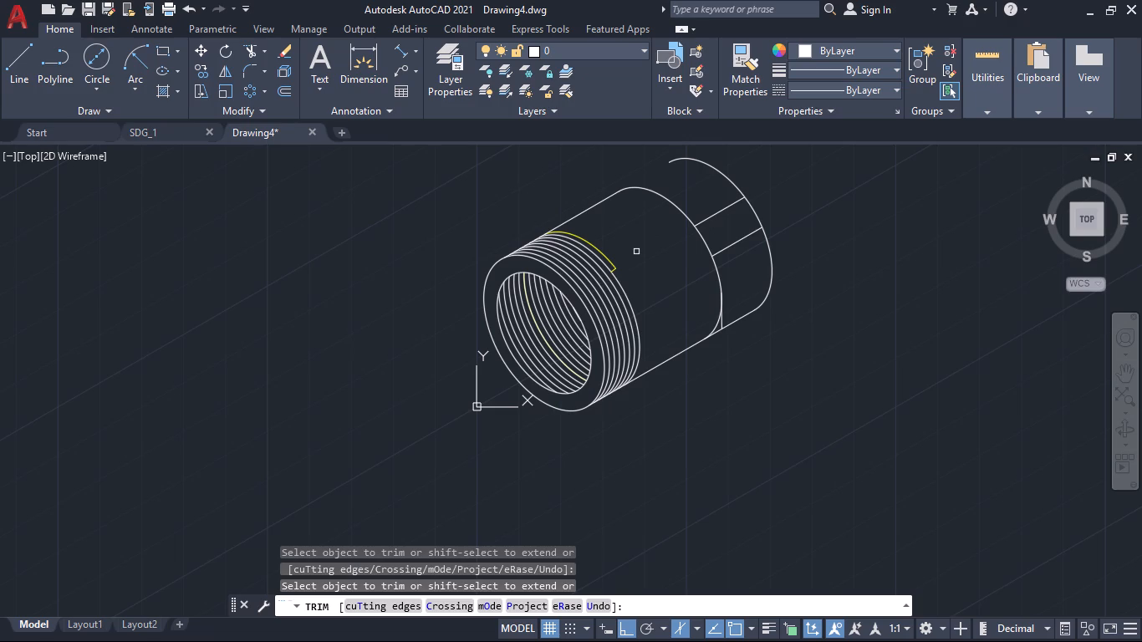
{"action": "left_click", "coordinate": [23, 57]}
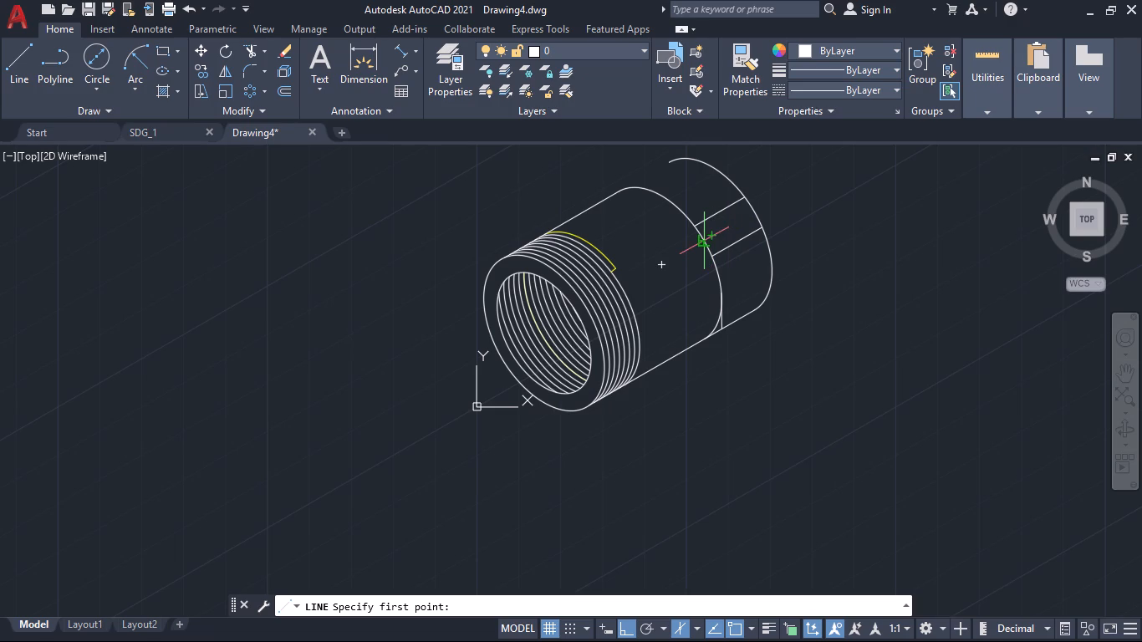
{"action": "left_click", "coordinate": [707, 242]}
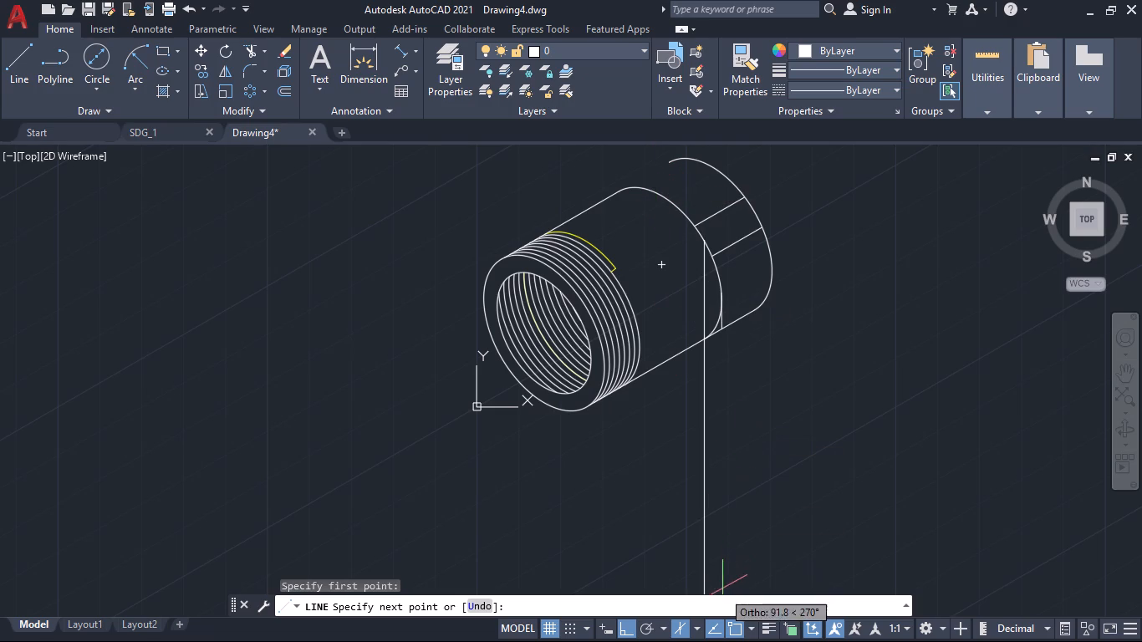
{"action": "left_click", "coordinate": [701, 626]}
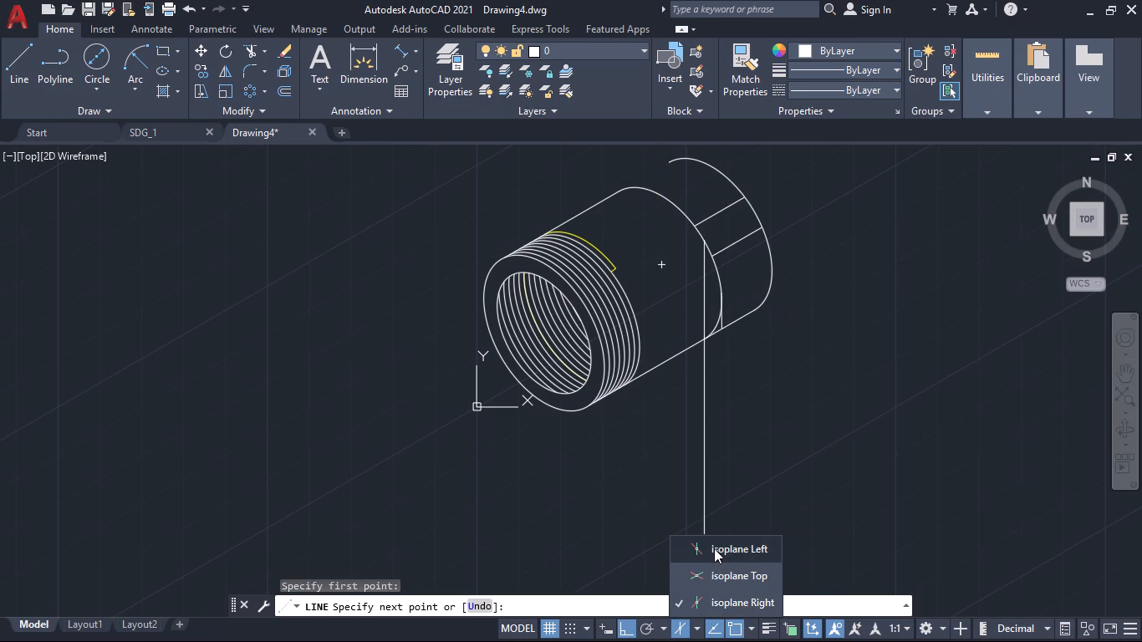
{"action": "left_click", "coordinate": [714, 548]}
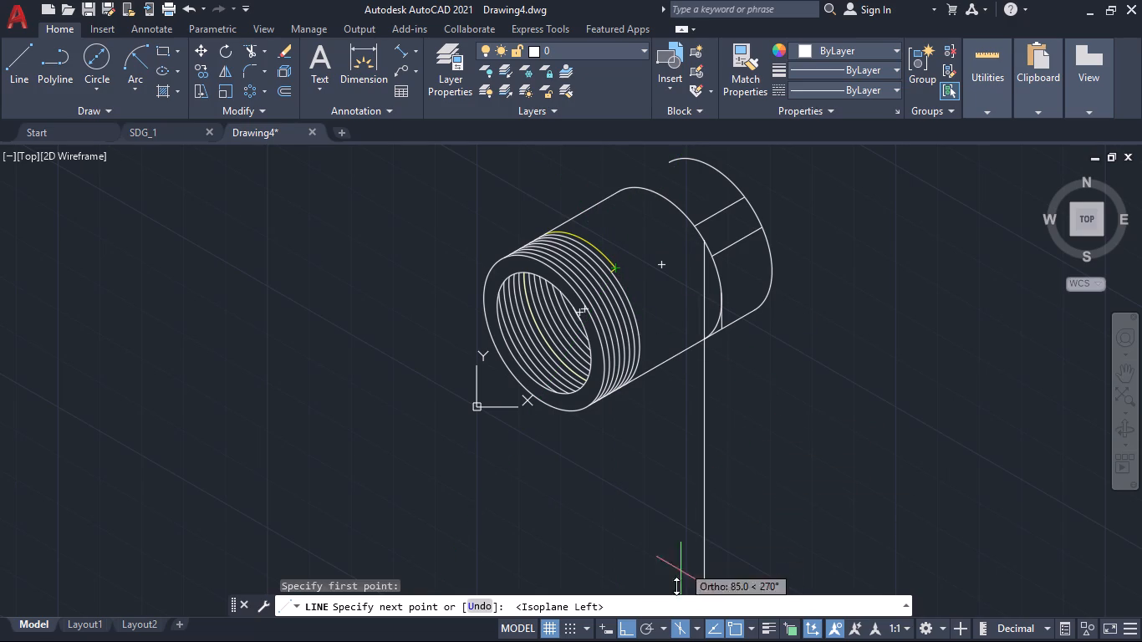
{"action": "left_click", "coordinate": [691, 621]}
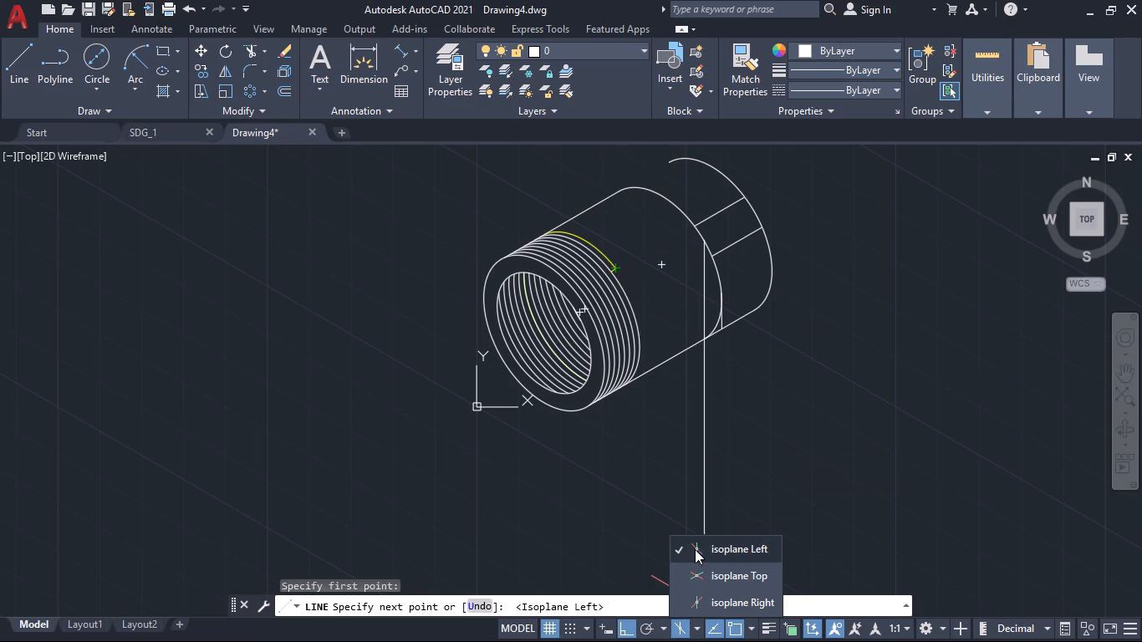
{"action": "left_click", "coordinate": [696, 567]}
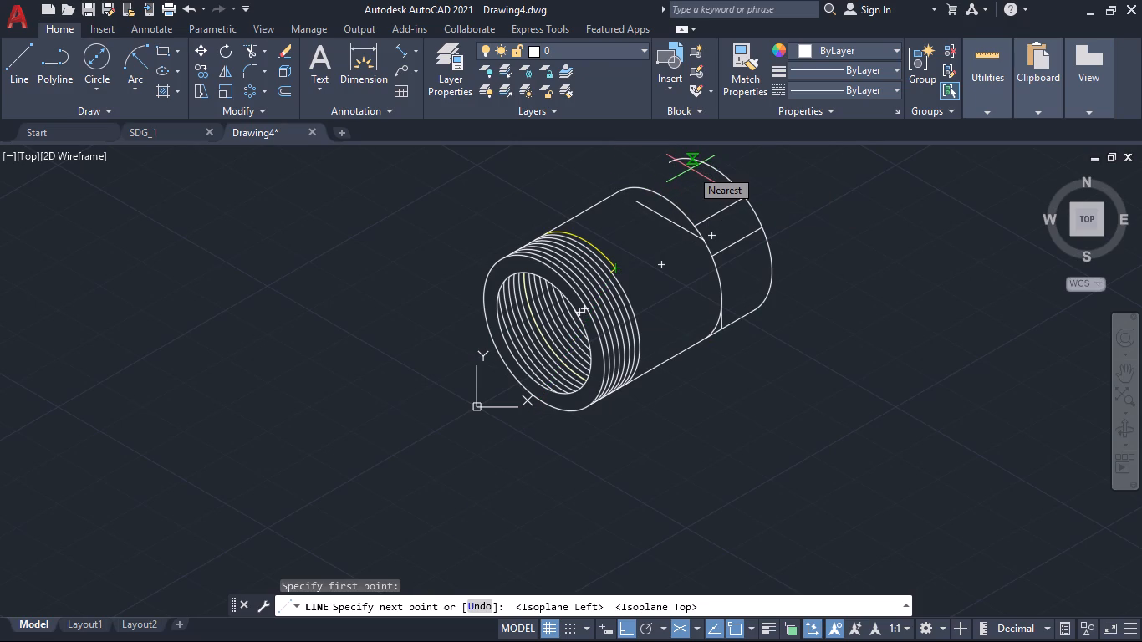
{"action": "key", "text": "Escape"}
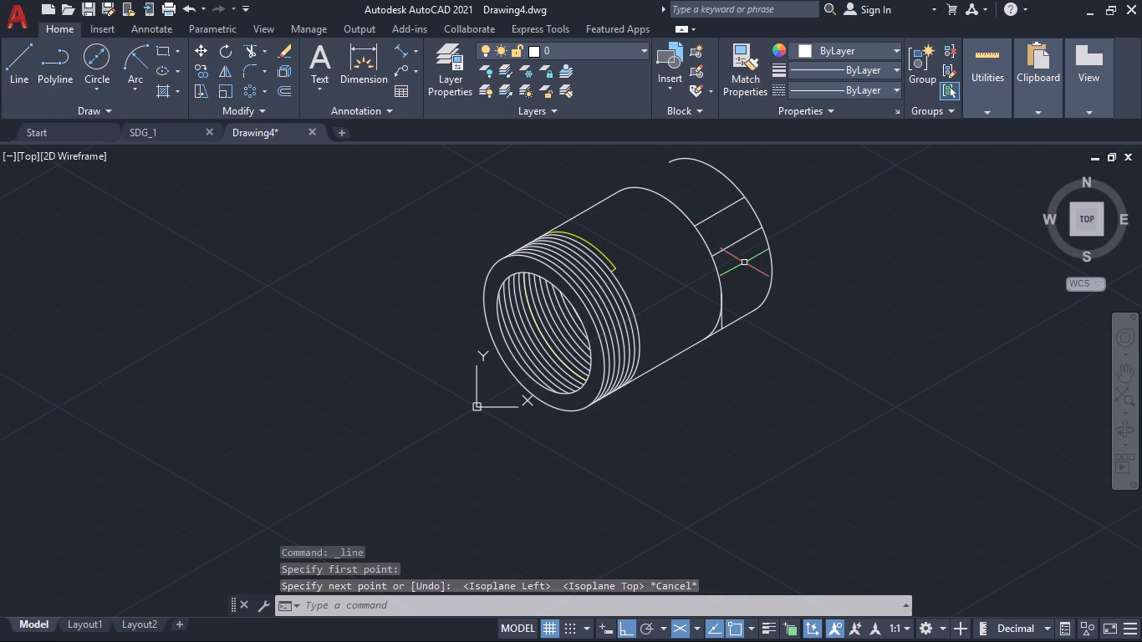
Erase the upper of the two trimmed offset lines between the rear arcs.
{"action": "left_click", "coordinate": [721, 209]}
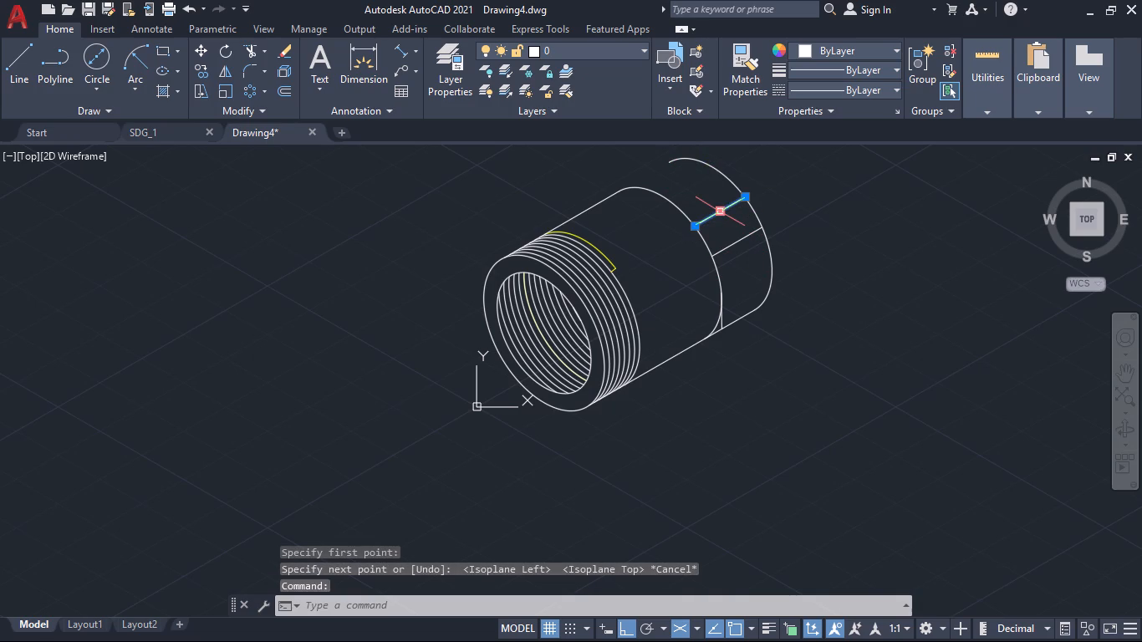
{"action": "key", "text": "Delete"}
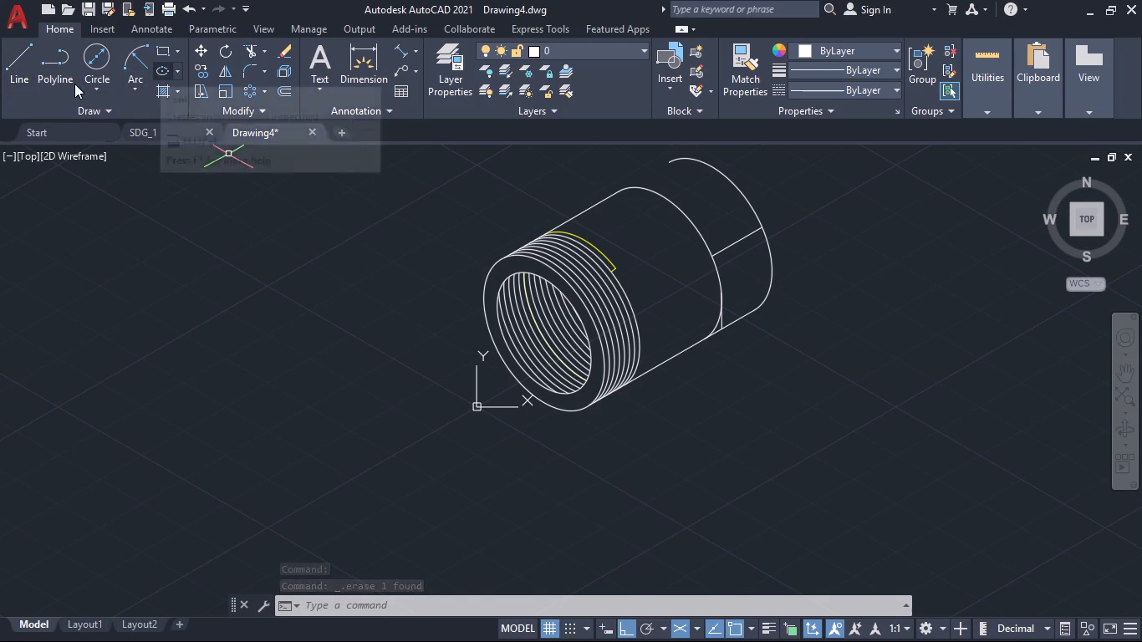
{"action": "left_click", "coordinate": [8, 65]}
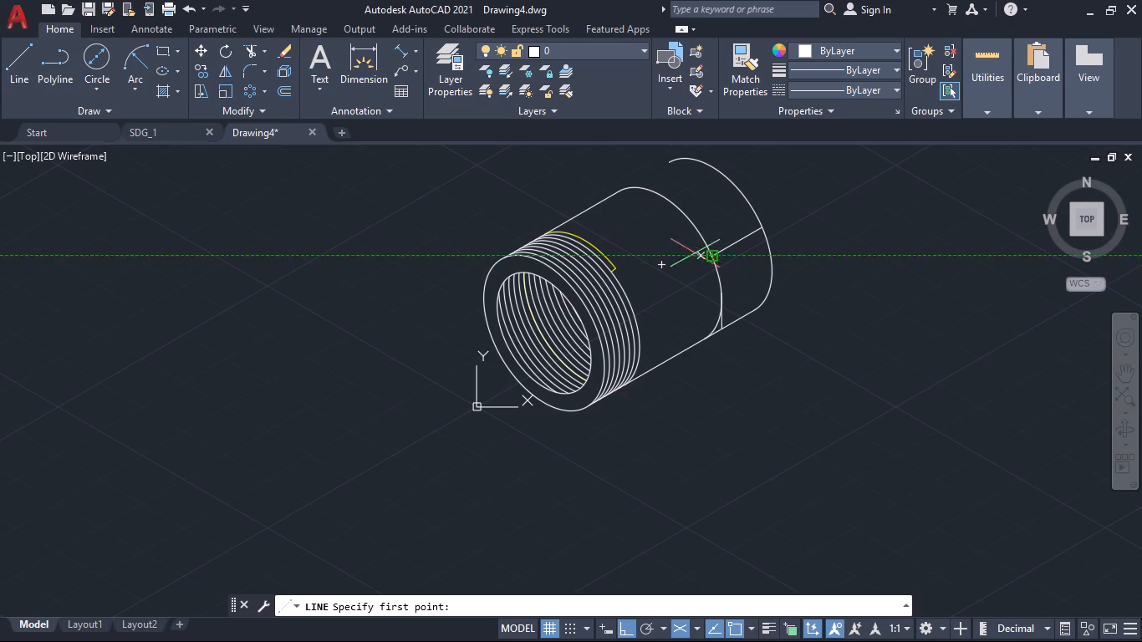
{"action": "key", "text": "Escape"}
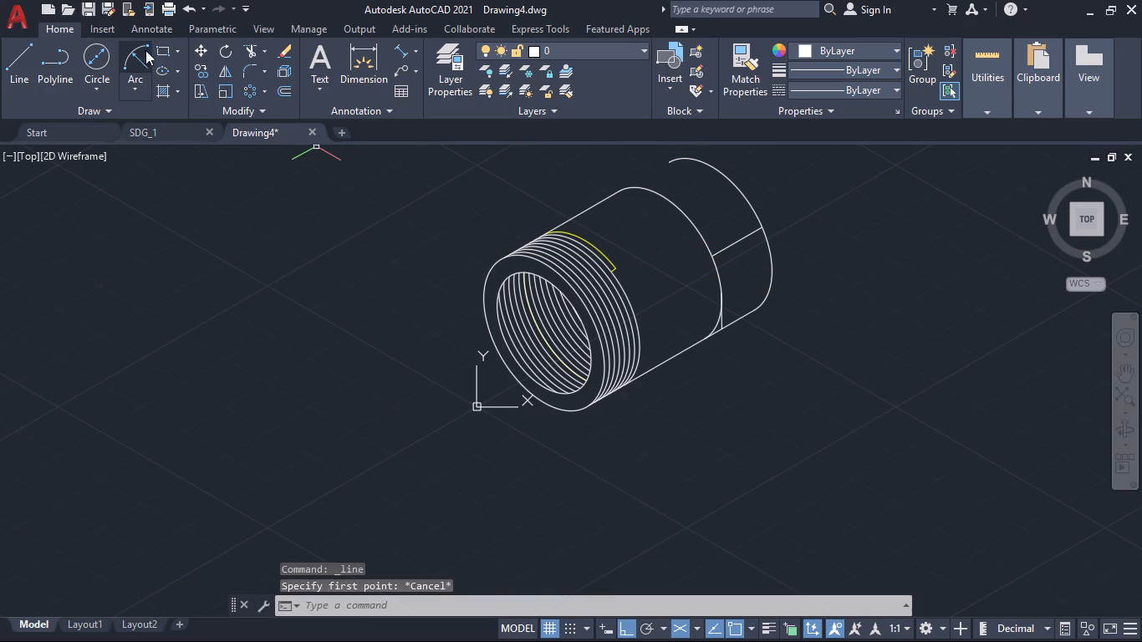
Draw a six-sided polygon in free space beside the bolt, circumscribed about a circle of about 15 mm radius, using isoplane Left.
{"action": "left_click", "coordinate": [179, 48]}
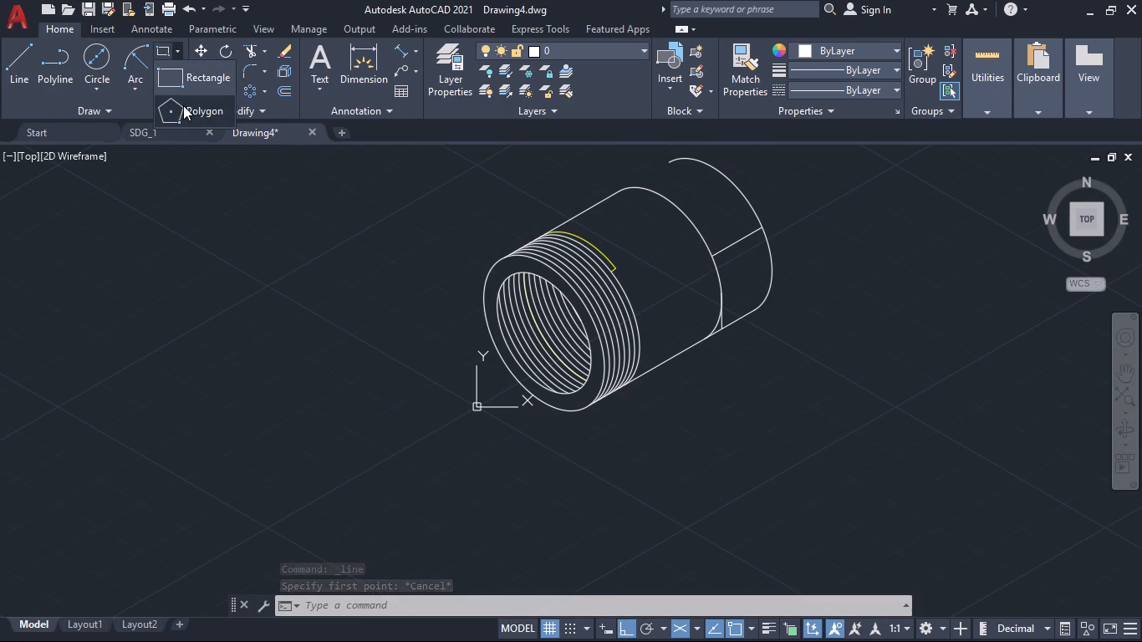
{"action": "left_click", "coordinate": [183, 105]}
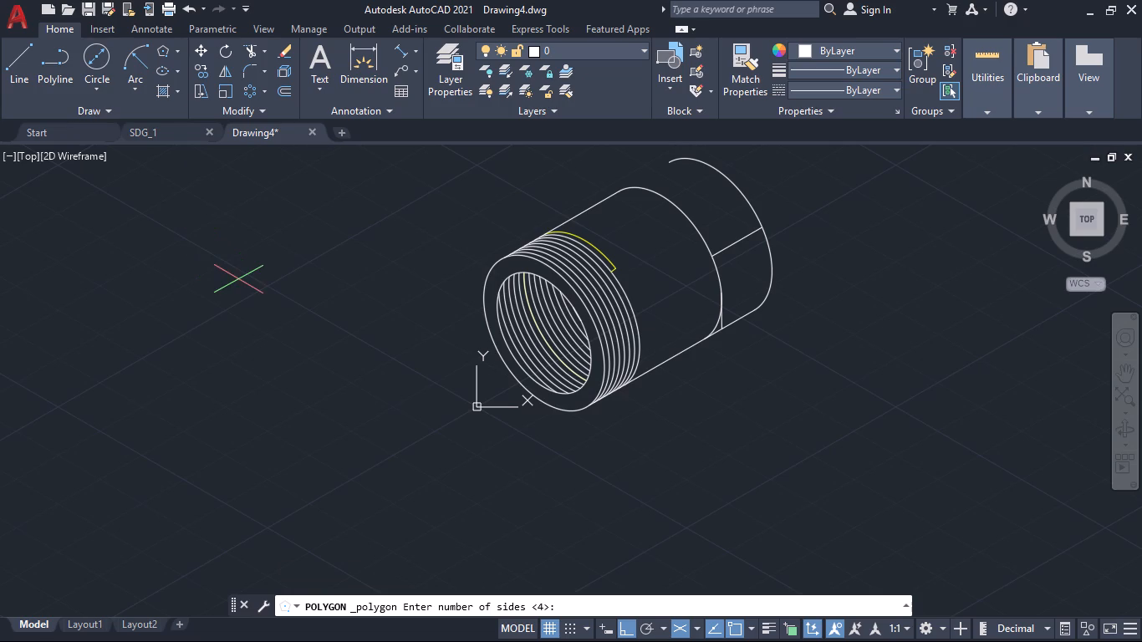
{"action": "key", "text": "6"}
{"action": "key", "text": "Return"}
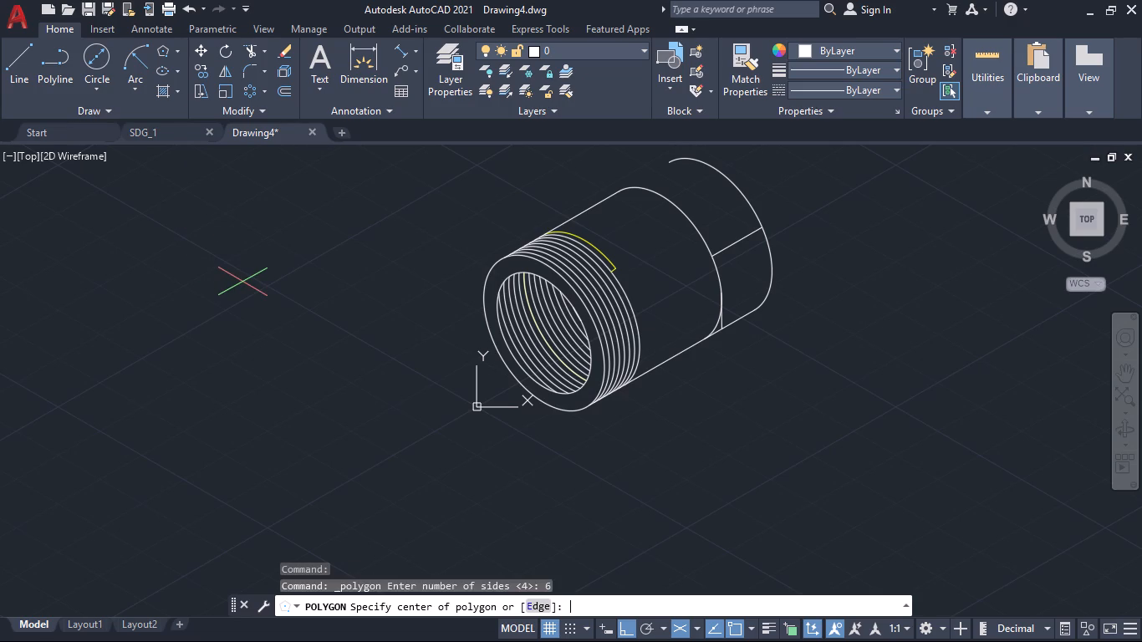
{"action": "left_click", "coordinate": [242, 282]}
{"action": "left_click", "coordinate": [243, 266]}
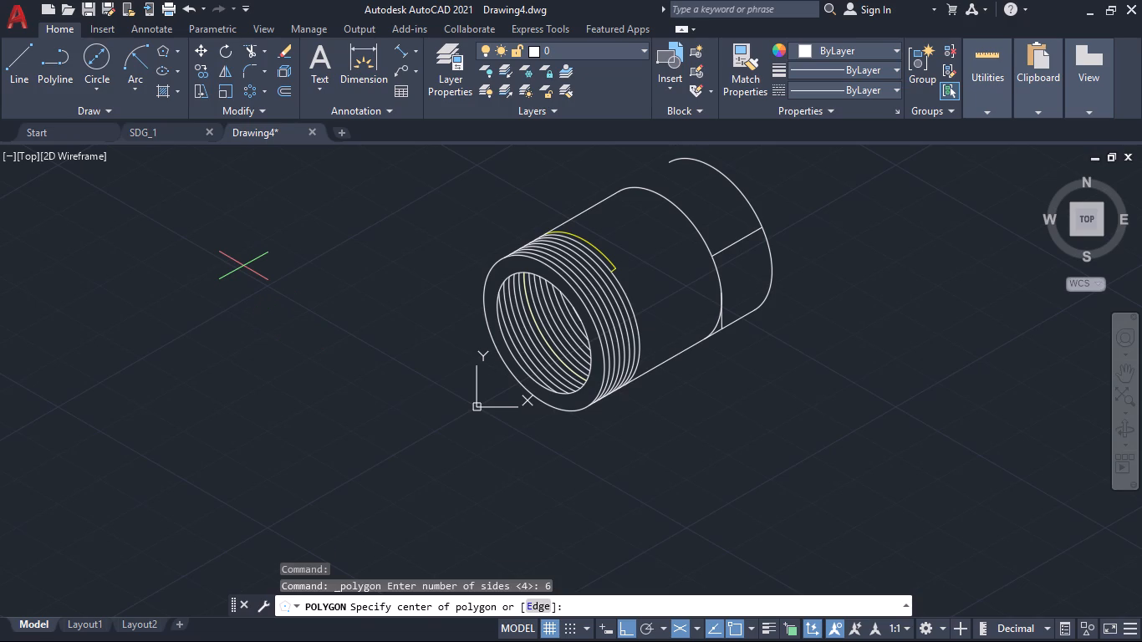
{"action": "left_click", "coordinate": [288, 318]}
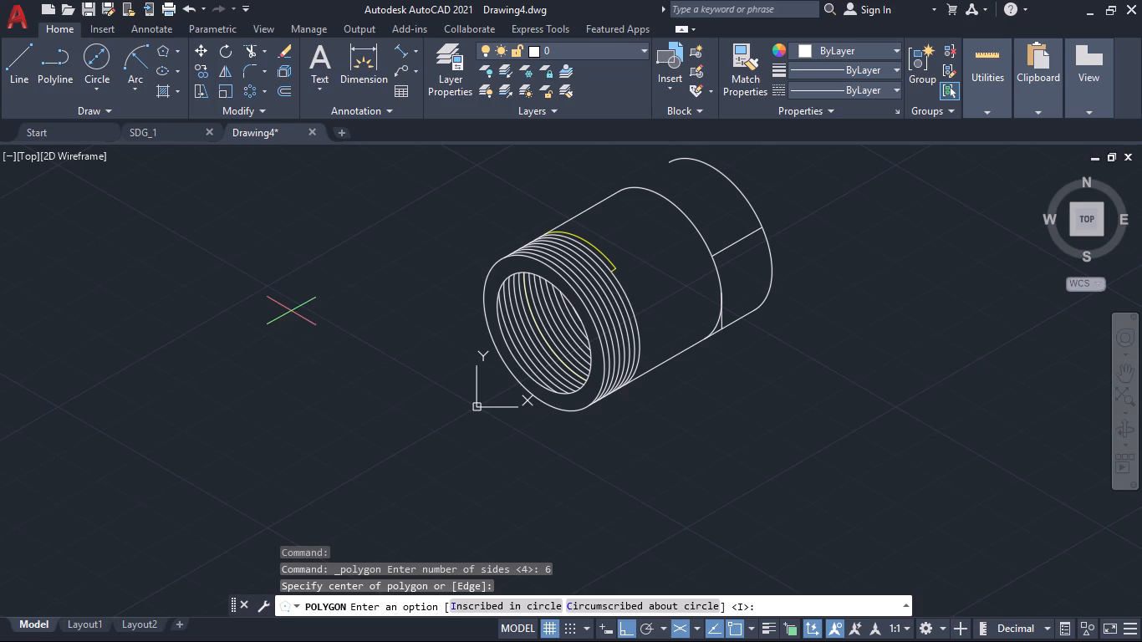
{"action": "left_click", "coordinate": [286, 304]}
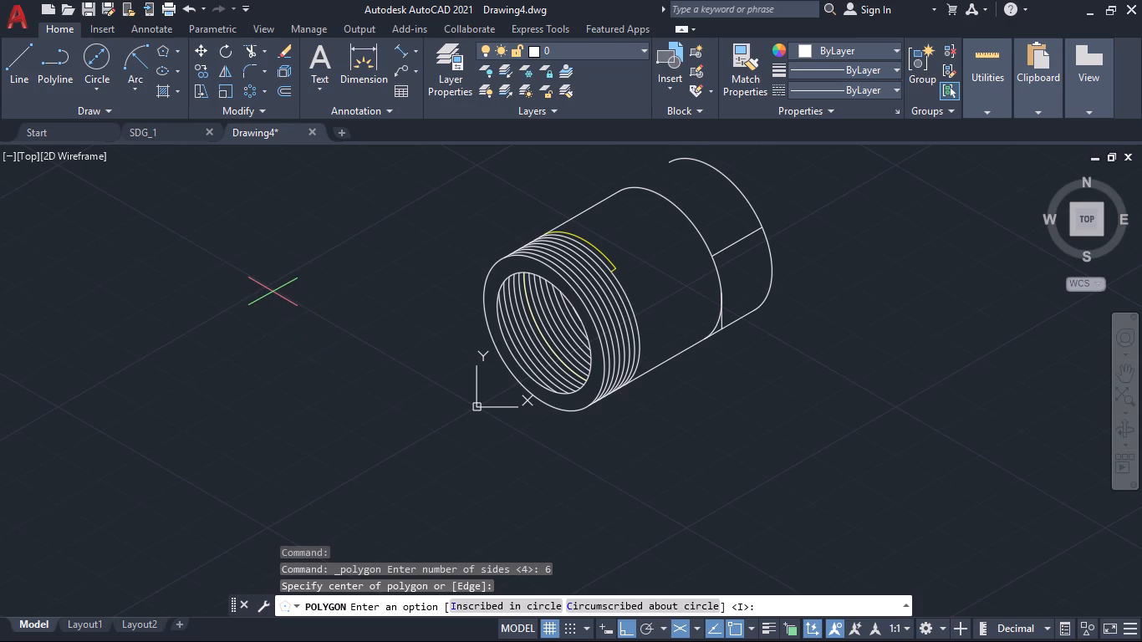
{"action": "left_click", "coordinate": [273, 292]}
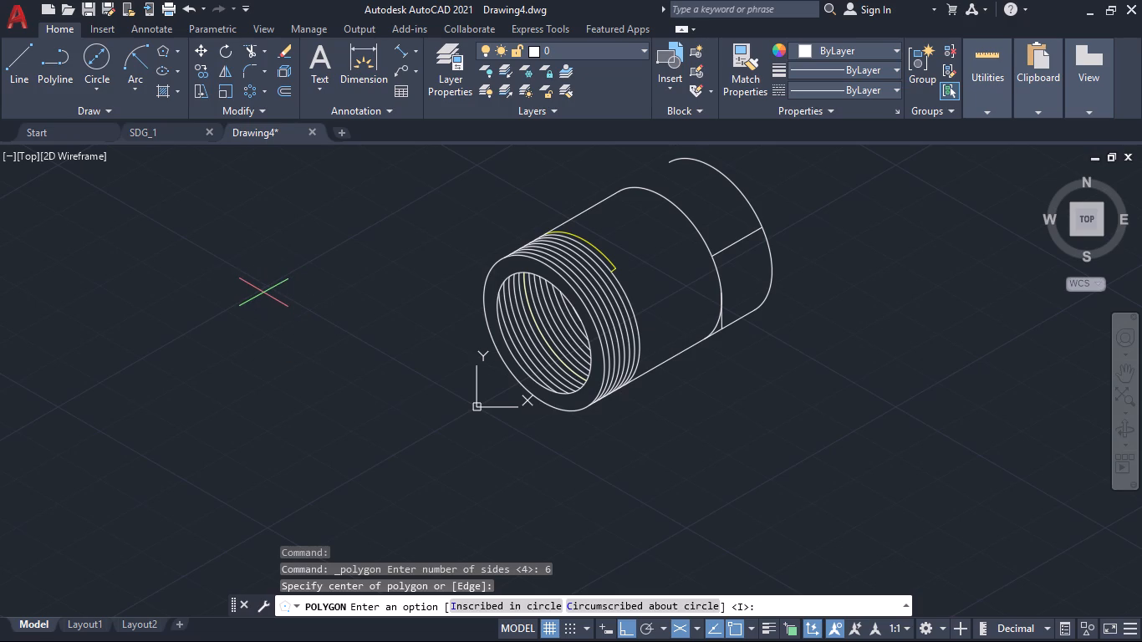
{"action": "left_click", "coordinate": [265, 293]}
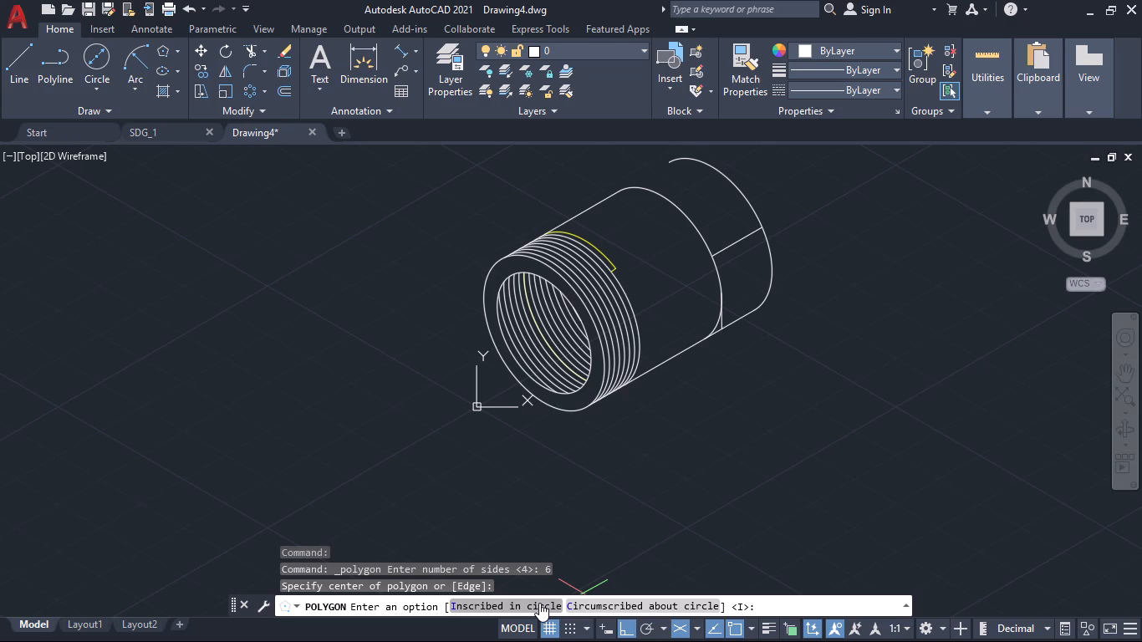
{"action": "left_click", "coordinate": [585, 599]}
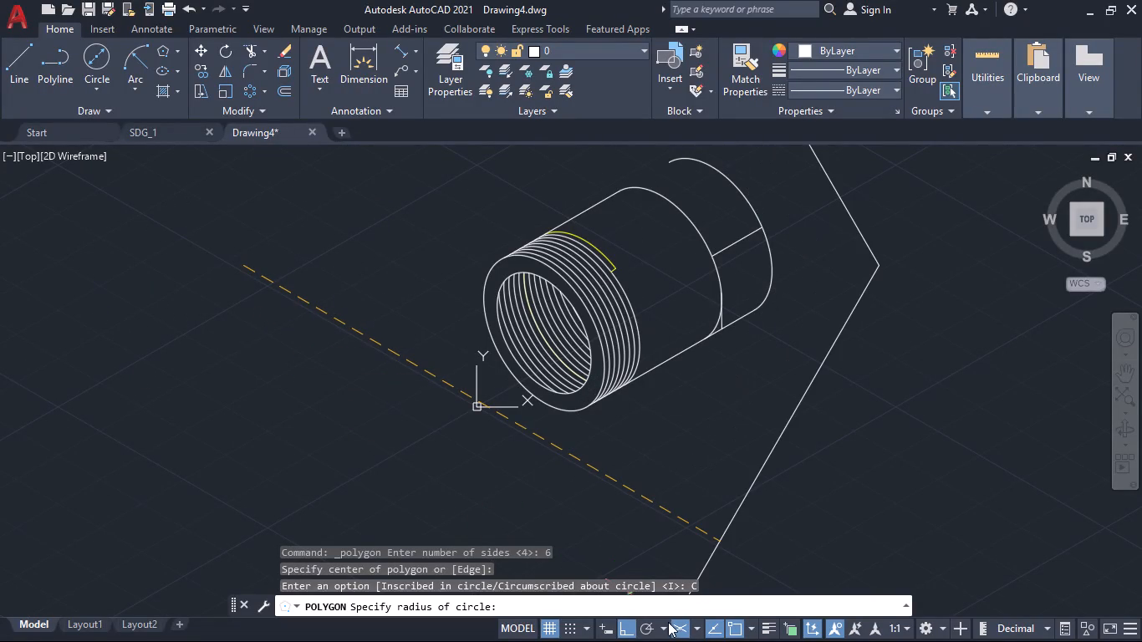
{"action": "left_click", "coordinate": [699, 627]}
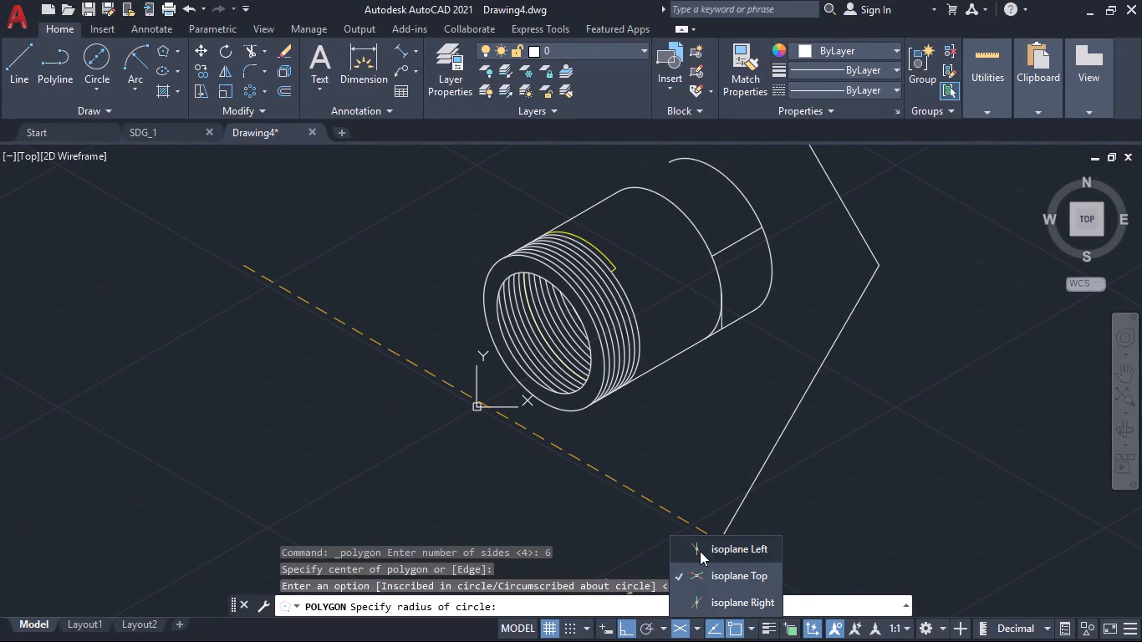
{"action": "left_click", "coordinate": [700, 551]}
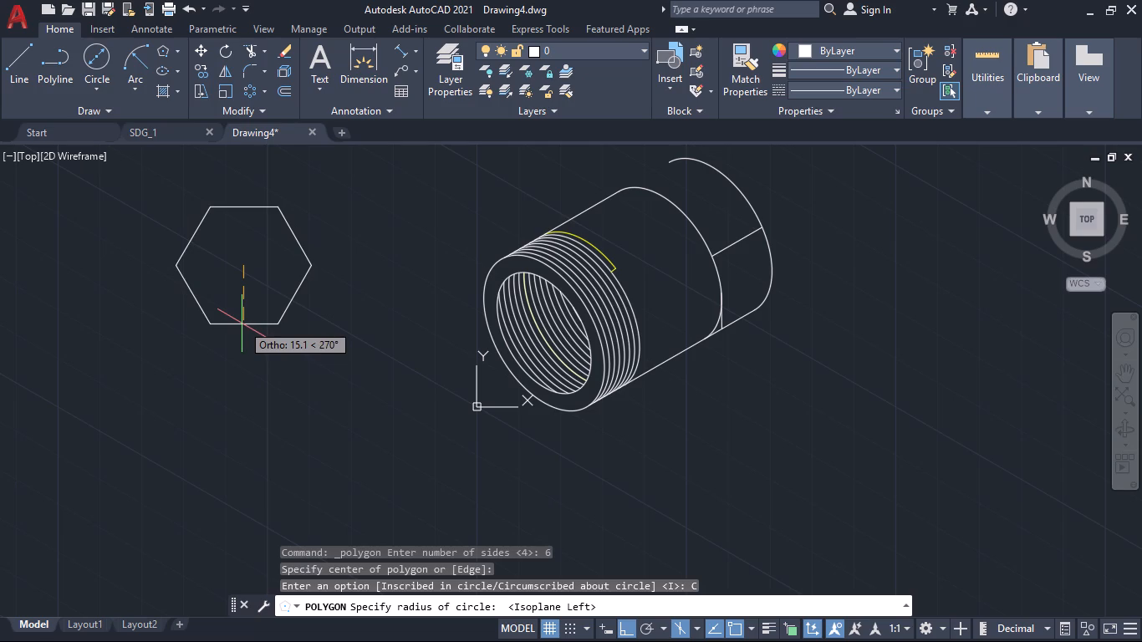
{"action": "left_click", "coordinate": [242, 324]}
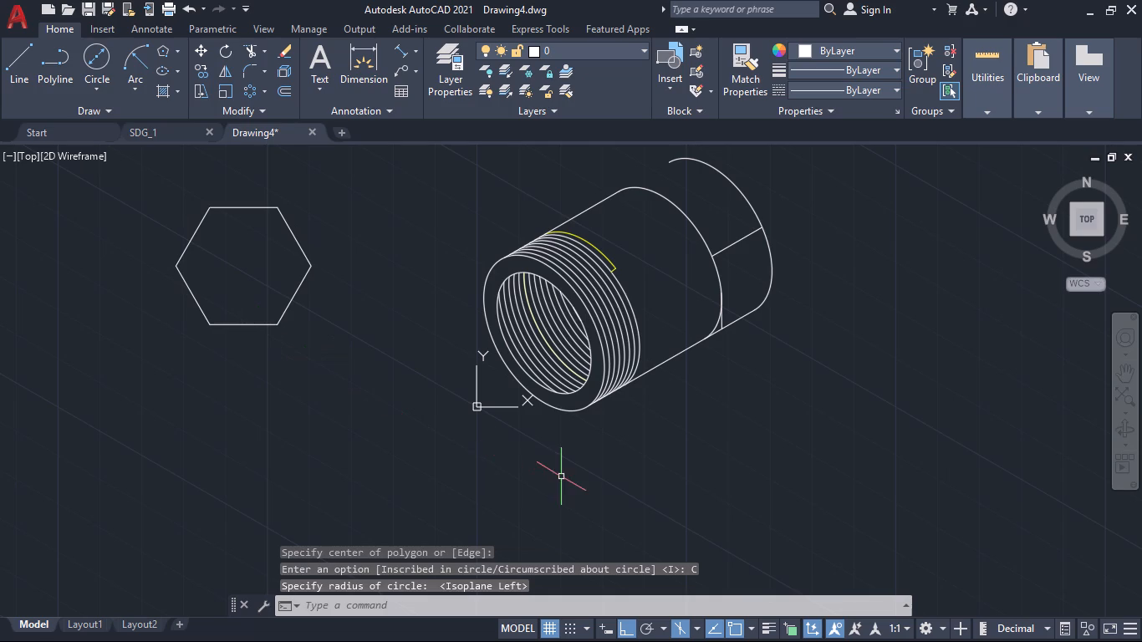
Draw an 18 mm line at 330° in the empty area below the bolt.
{"action": "left_click", "coordinate": [20, 63]}
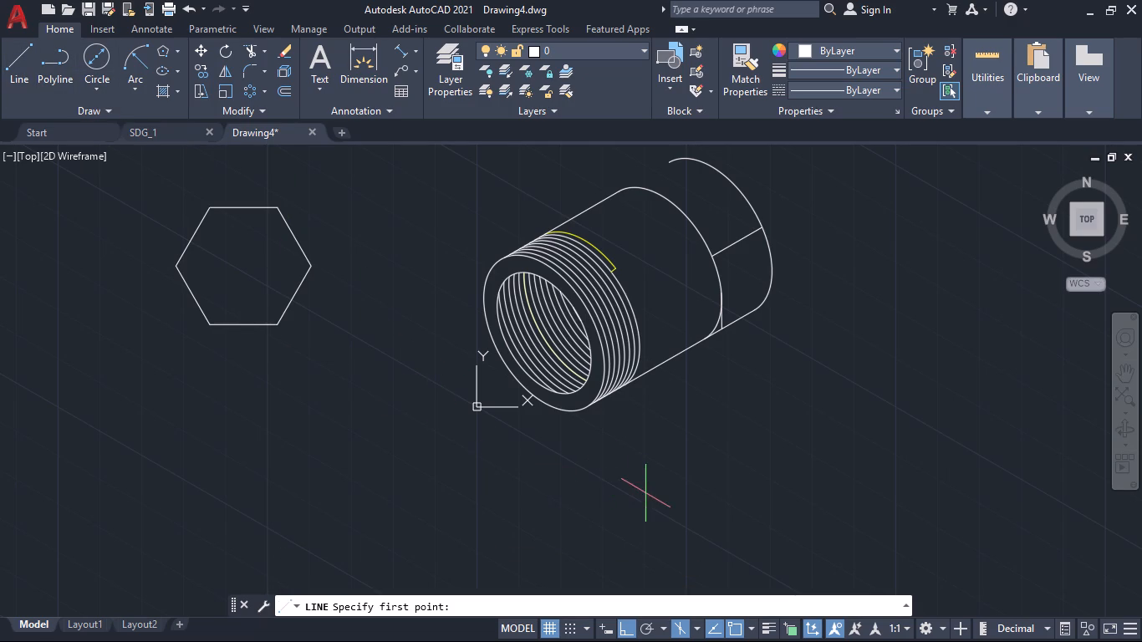
{"action": "left_click", "coordinate": [641, 502]}
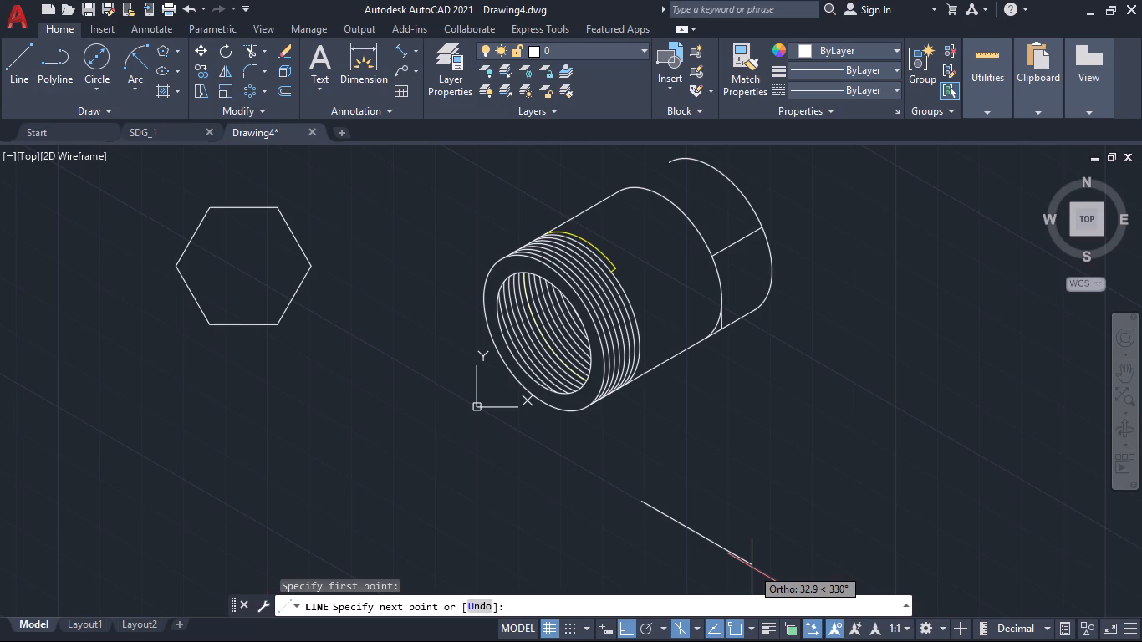
{"action": "type", "text": "18"}
{"action": "key", "text": "Return"}
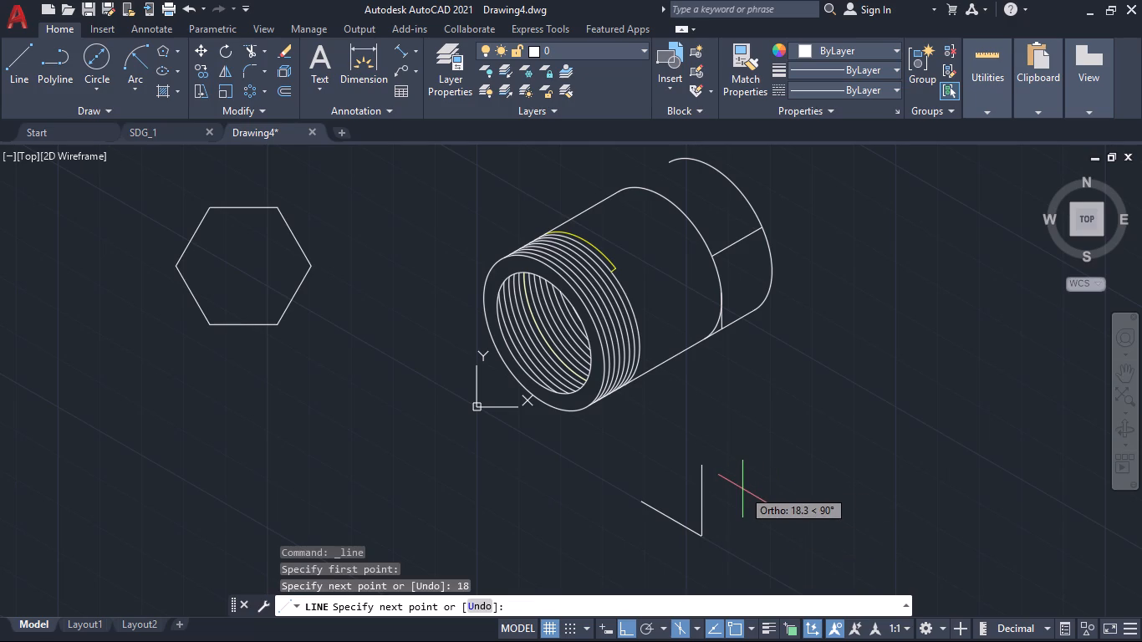
{"action": "key", "text": "Escape"}
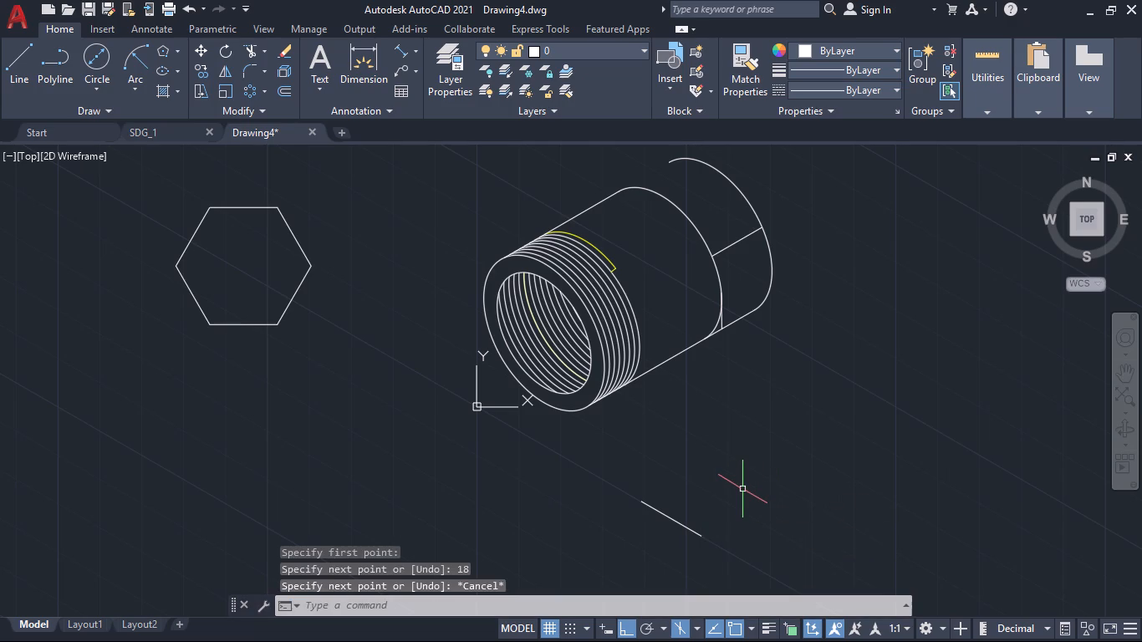
Align the hexagon's bottom edge to the 18 mm line's endpoints, scaling the hexagon to the alignment points.
{"action": "type", "text": "al"}
{"action": "key", "text": "Return"}
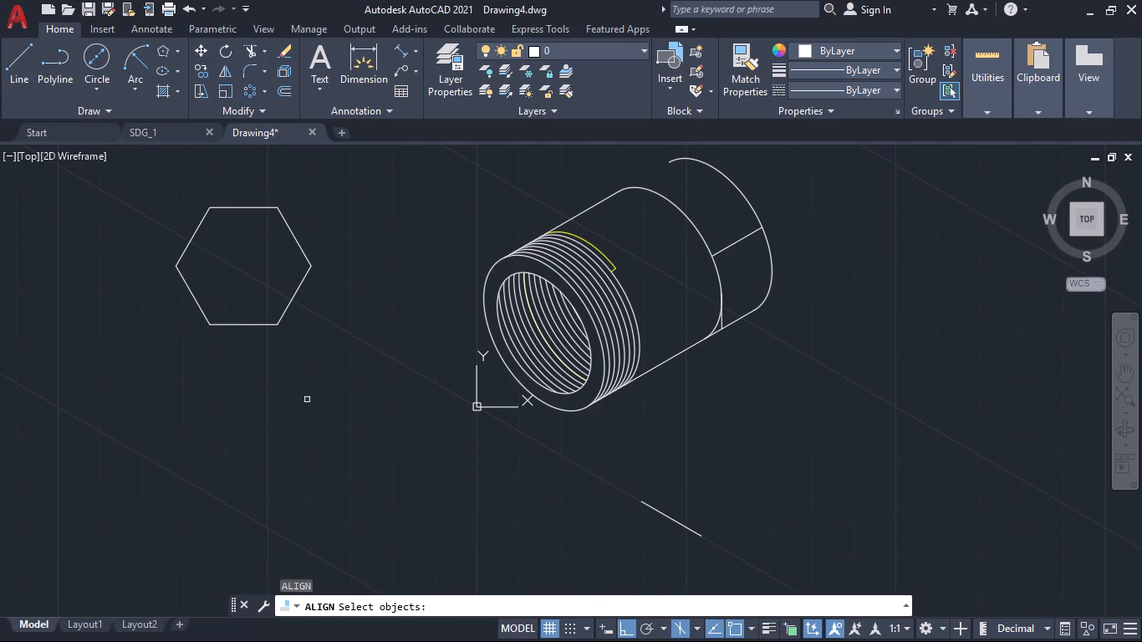
{"action": "left_click", "coordinate": [254, 322]}
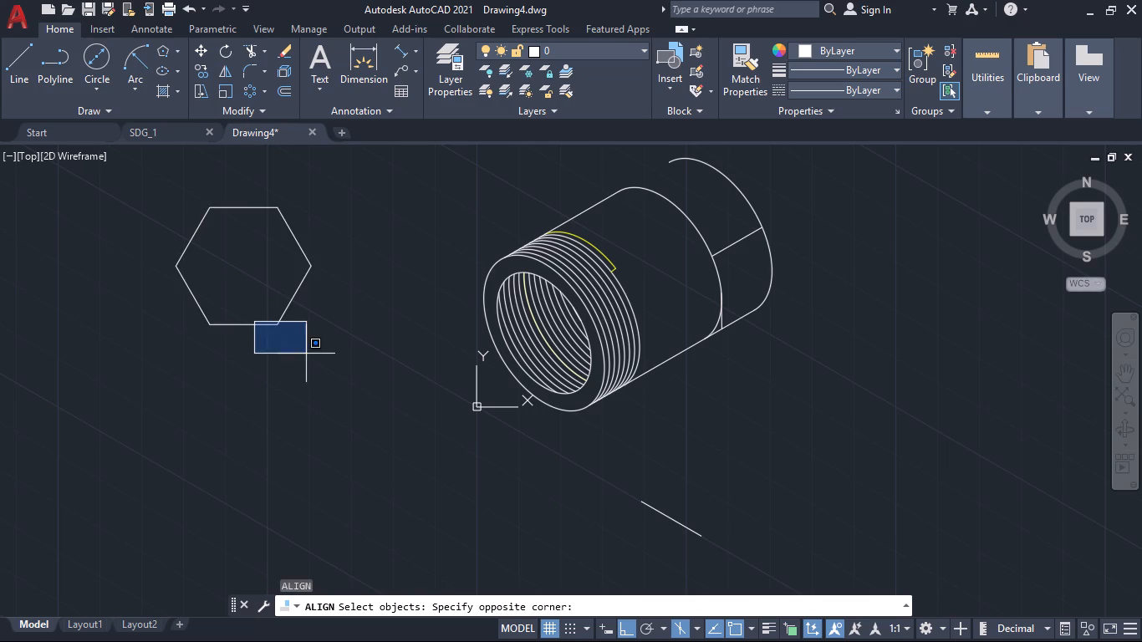
{"action": "left_click", "coordinate": [268, 328]}
{"action": "left_click", "coordinate": [268, 325]}
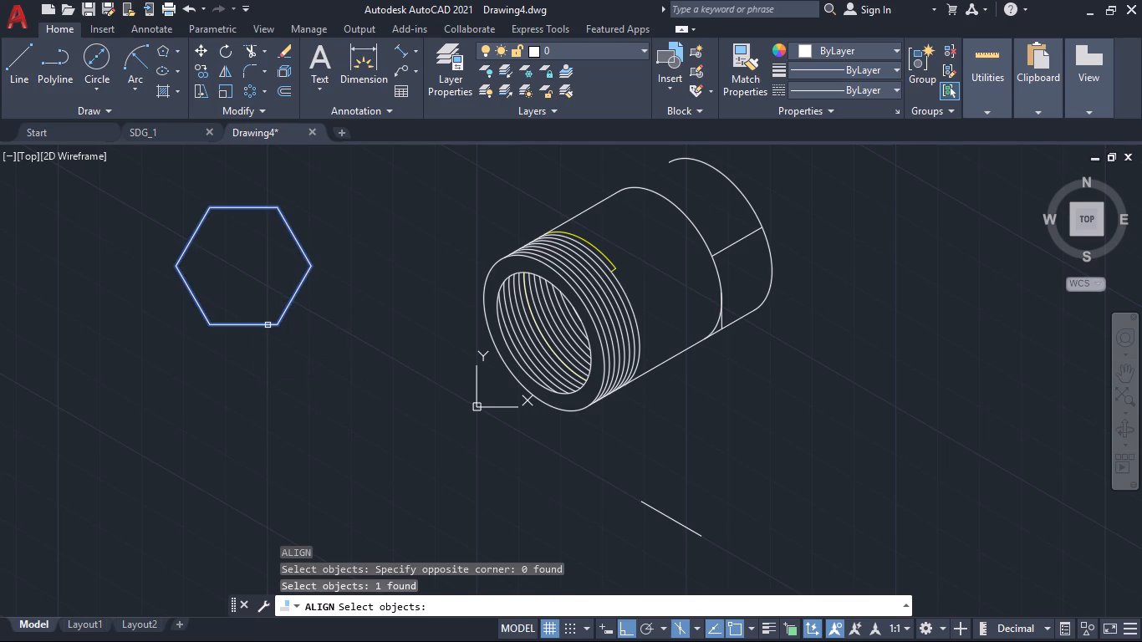
{"action": "key", "text": "Return"}
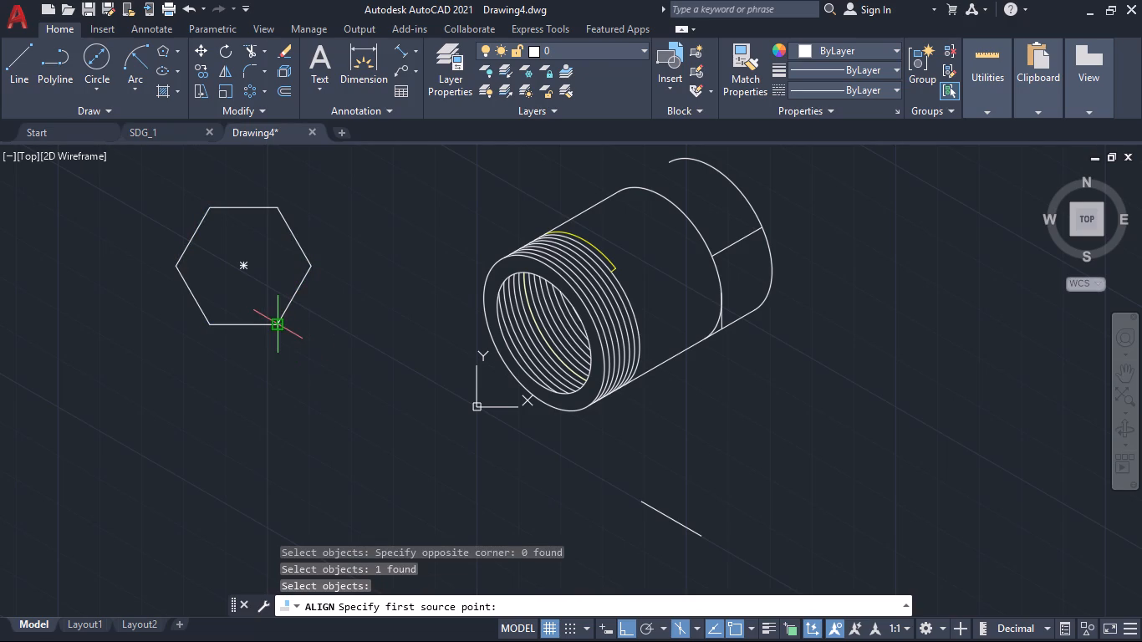
{"action": "left_click", "coordinate": [279, 324]}
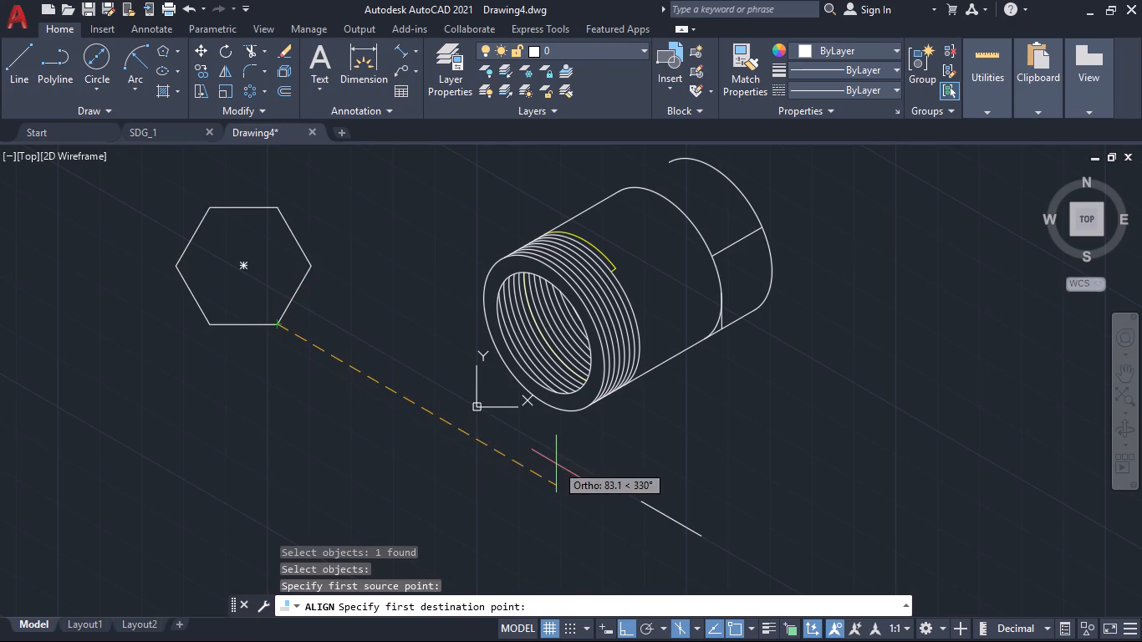
{"action": "left_click", "coordinate": [638, 499]}
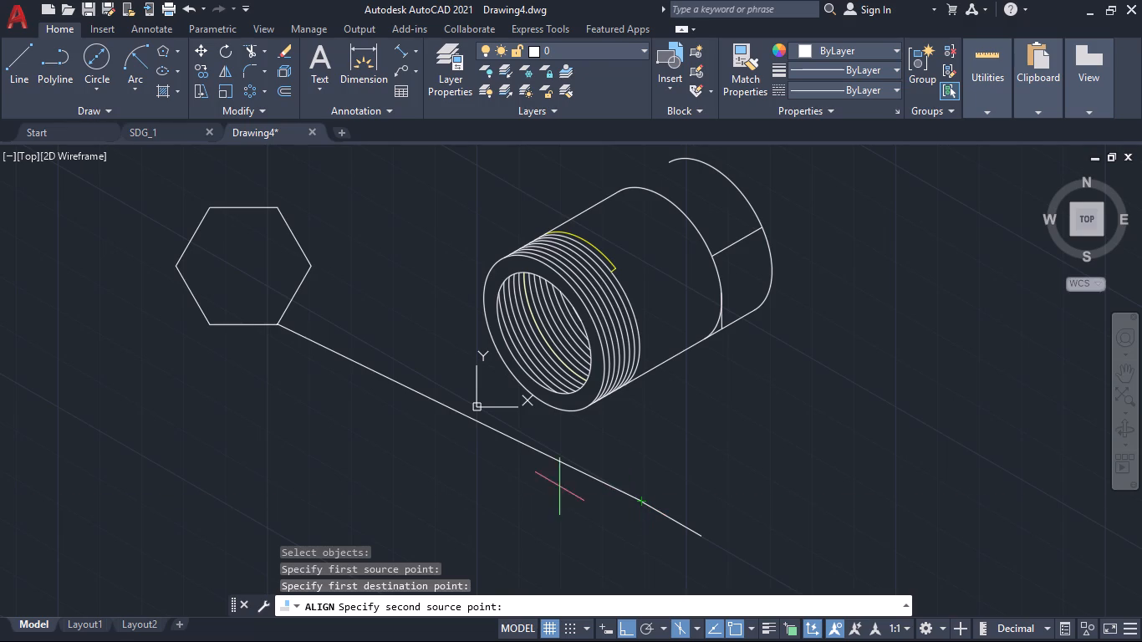
{"action": "left_click", "coordinate": [206, 328]}
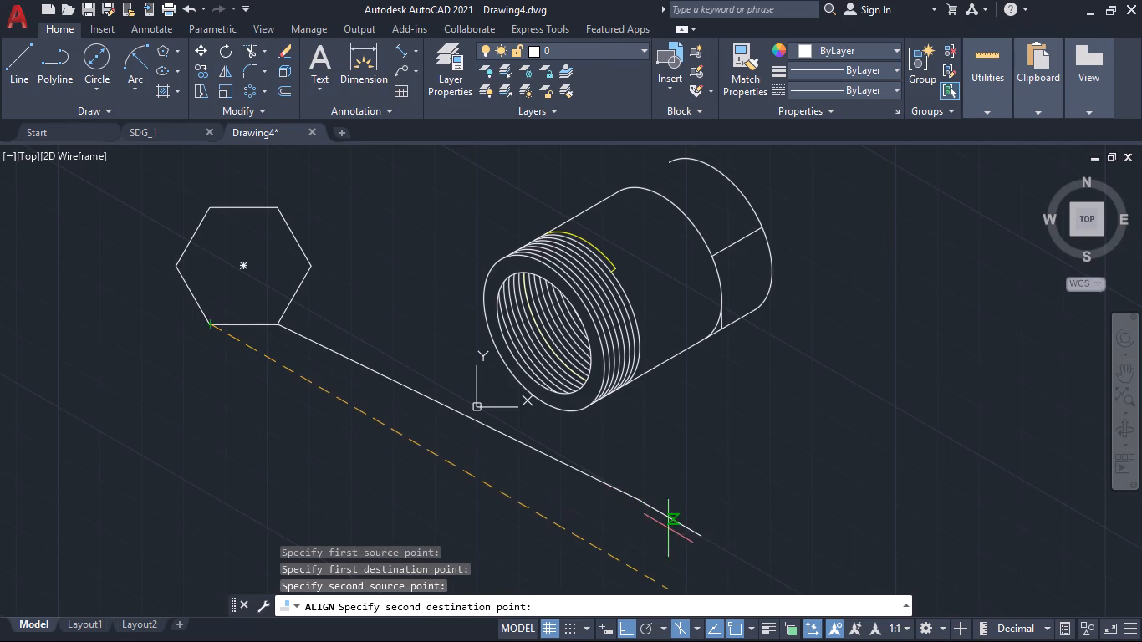
{"action": "left_click", "coordinate": [701, 533]}
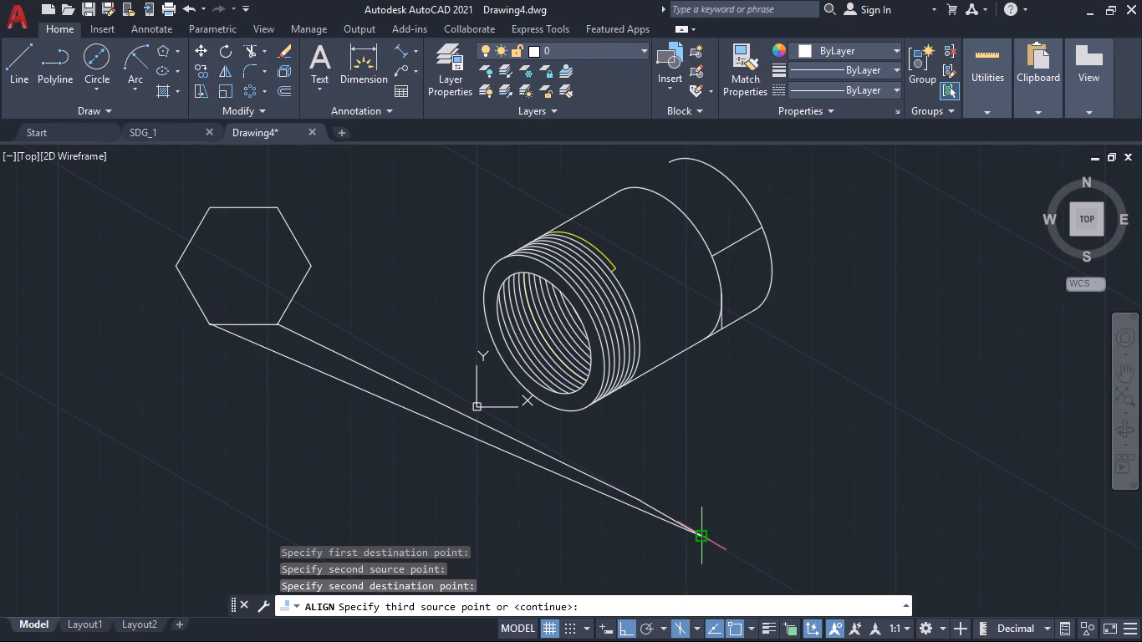
{"action": "key", "text": "Return"}
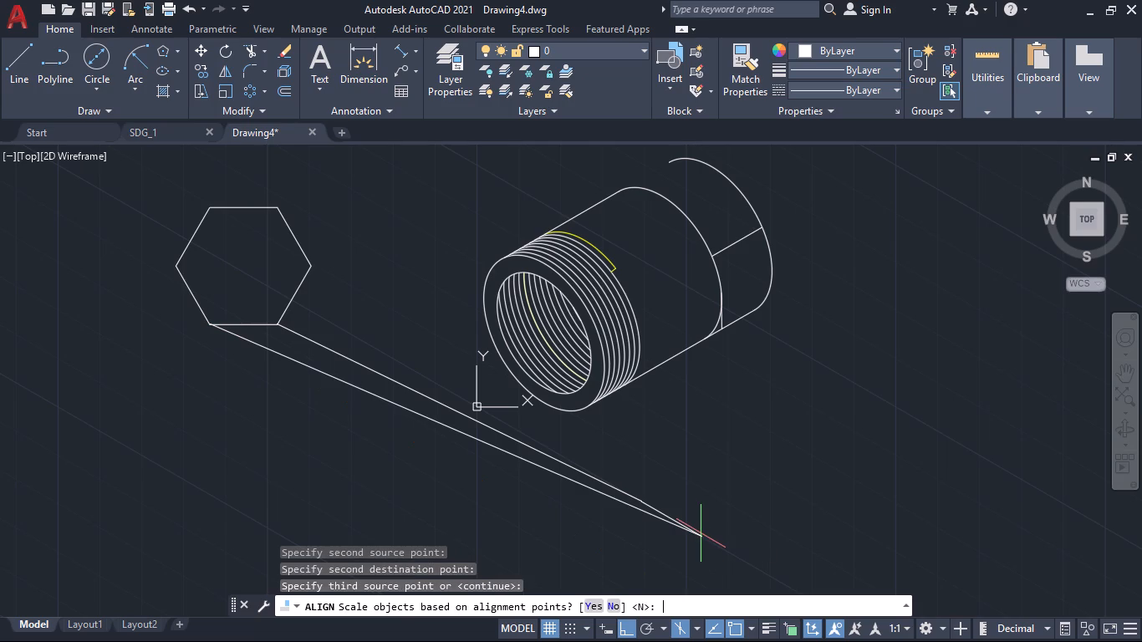
{"action": "left_click", "coordinate": [594, 604]}
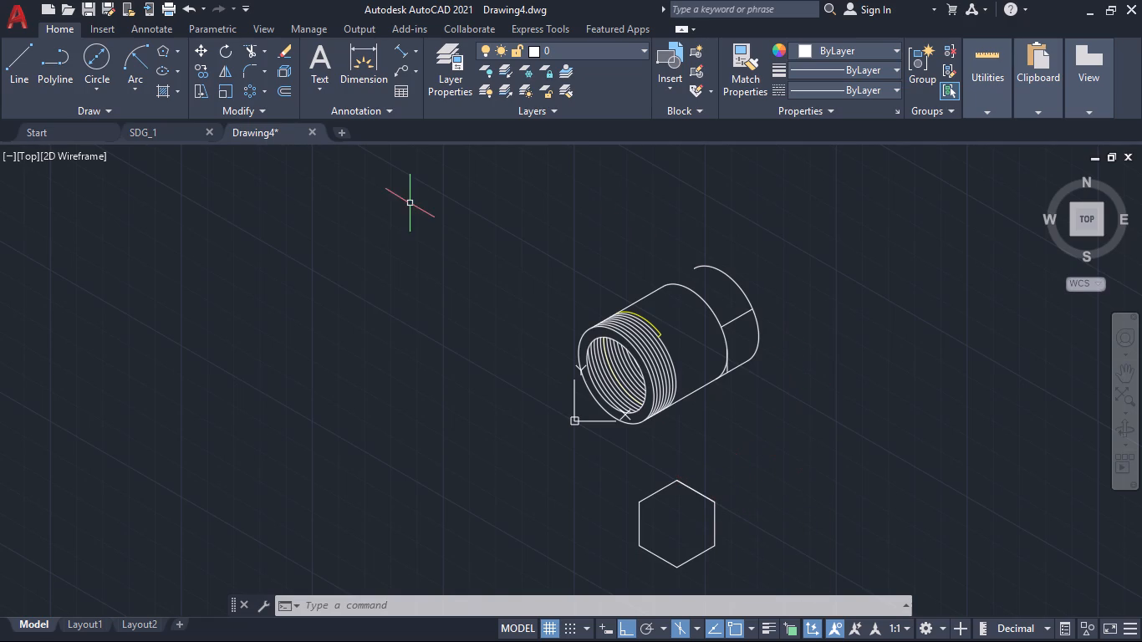
Draw a closed four-sided isoplane Left outline with sides of about 12 to 13 mm, beside the aligned hexagon.
{"action": "left_click", "coordinate": [9, 56]}
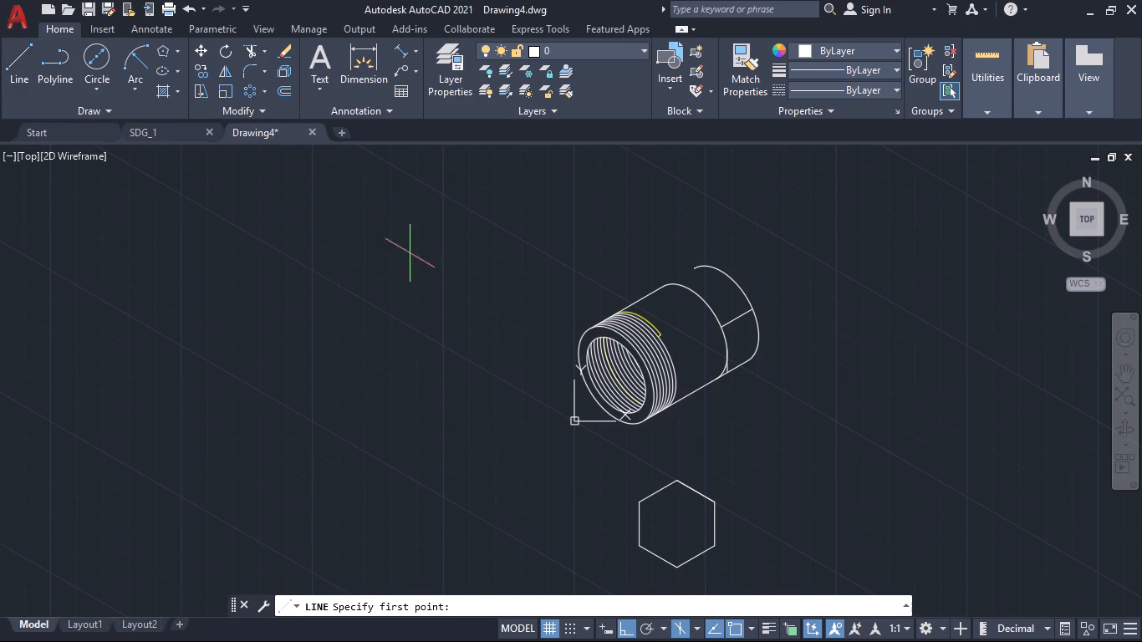
{"action": "left_click", "coordinate": [809, 437]}
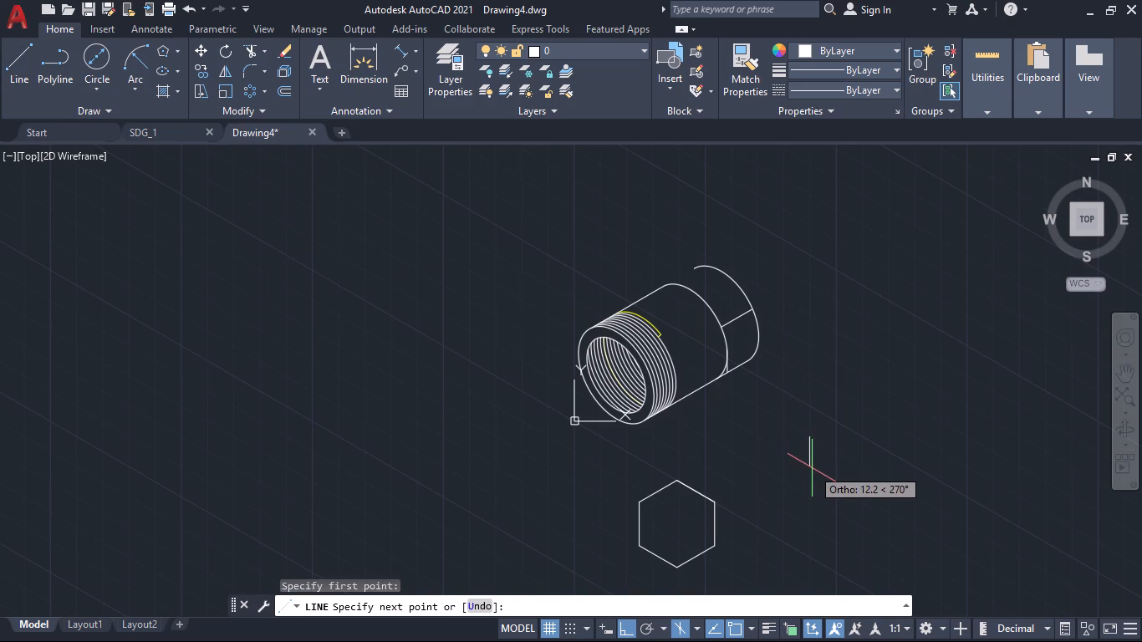
{"action": "left_click", "coordinate": [810, 468]}
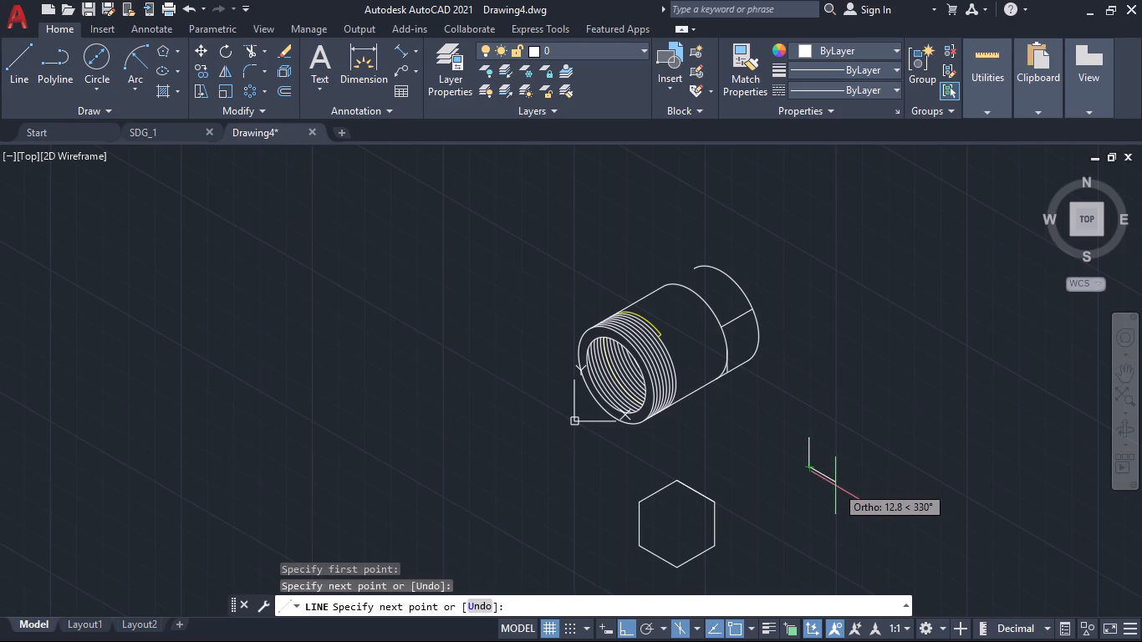
{"action": "left_click", "coordinate": [835, 482]}
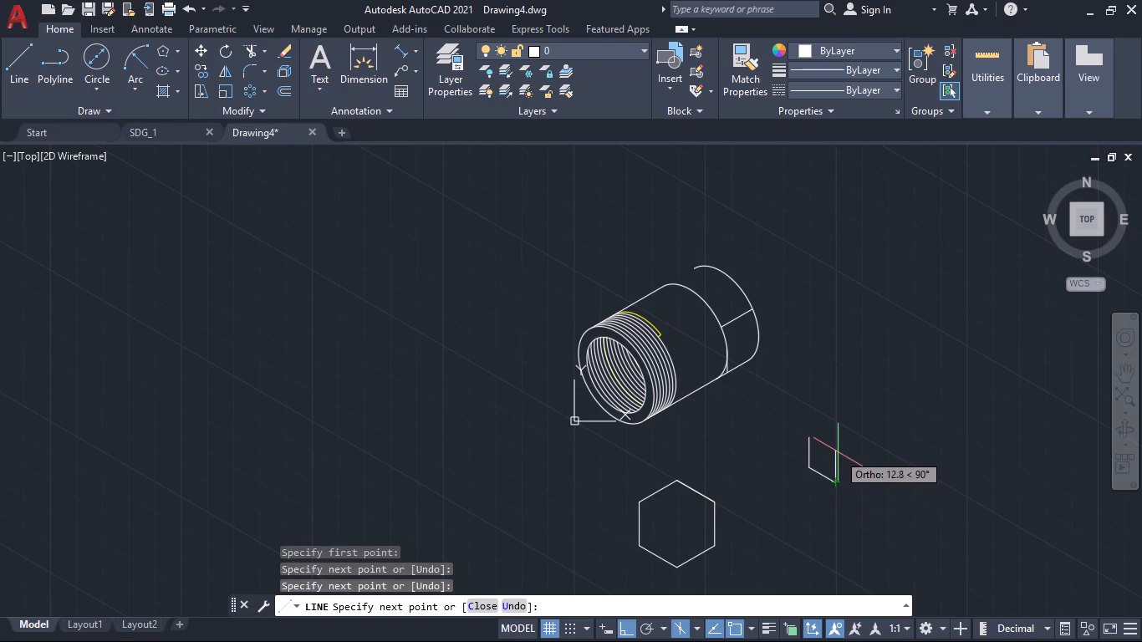
{"action": "left_click", "coordinate": [834, 452]}
{"action": "left_click", "coordinate": [811, 439]}
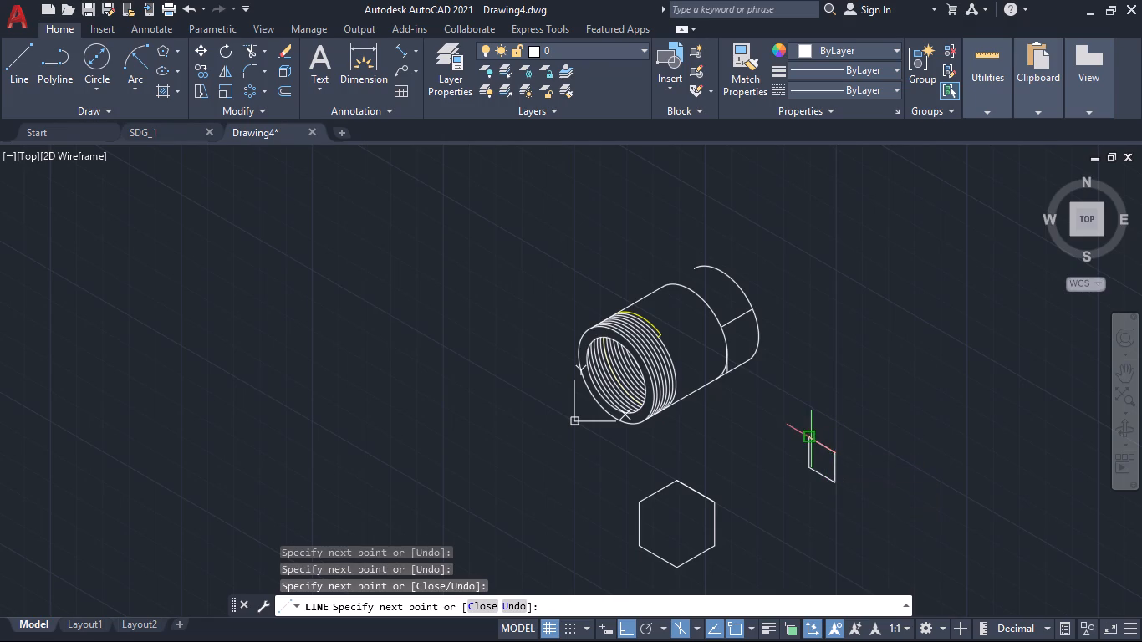
{"action": "key", "text": "Escape"}
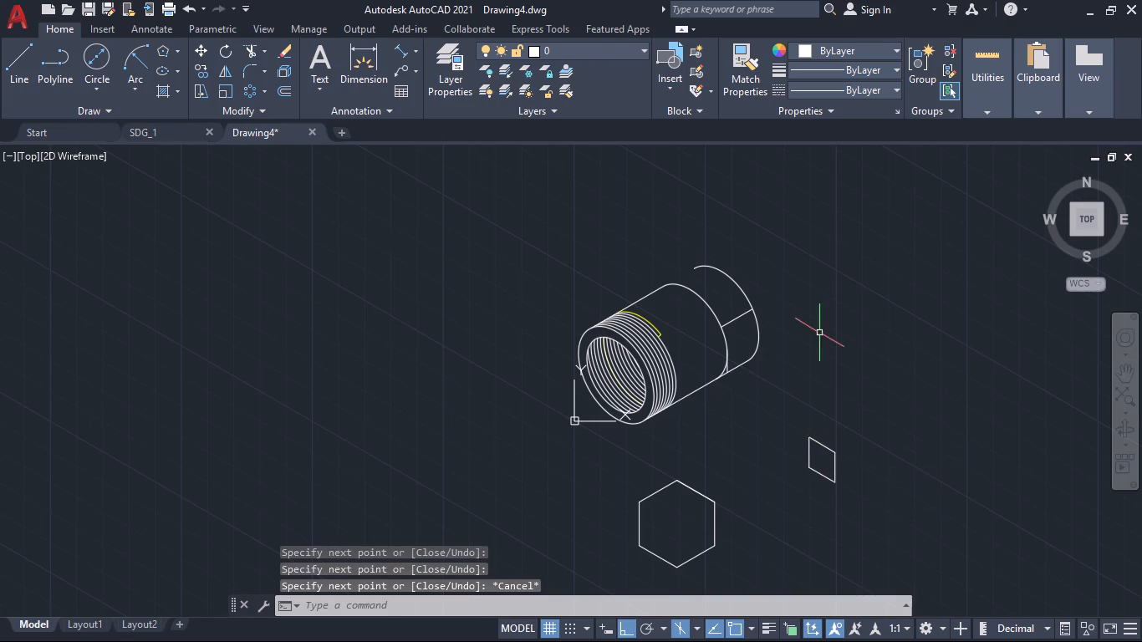
Add an angular dimension inside the upper-left corner of the four-sided outline, between its top and left edges.
{"action": "left_click", "coordinate": [413, 48]}
{"action": "left_click", "coordinate": [415, 132]}
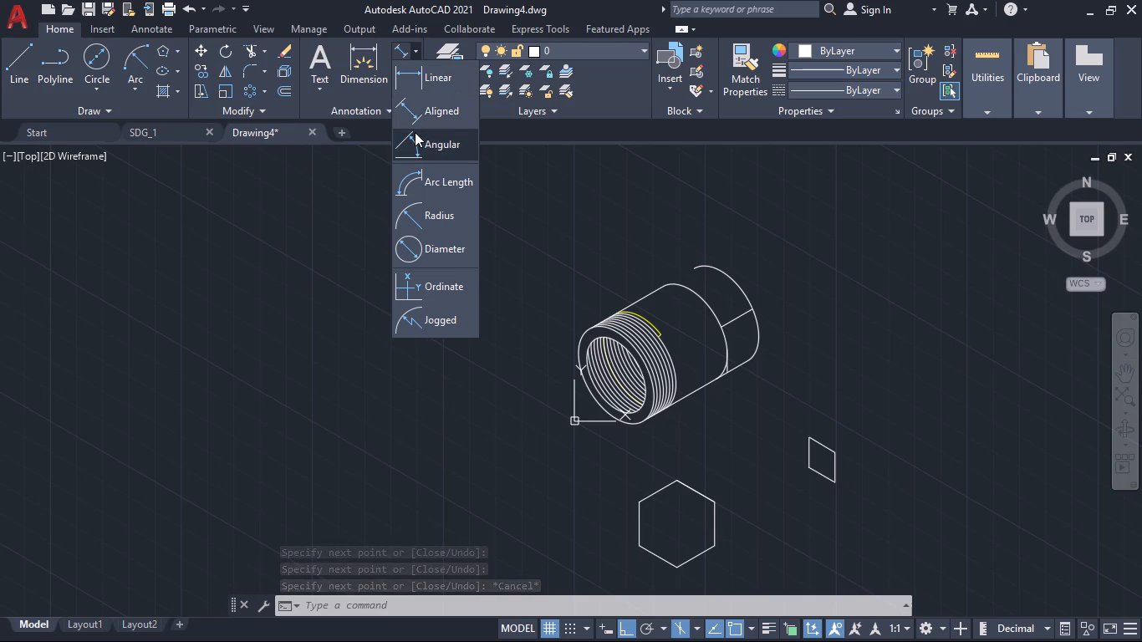
{"action": "left_click", "coordinate": [818, 444]}
{"action": "left_click", "coordinate": [793, 451]}
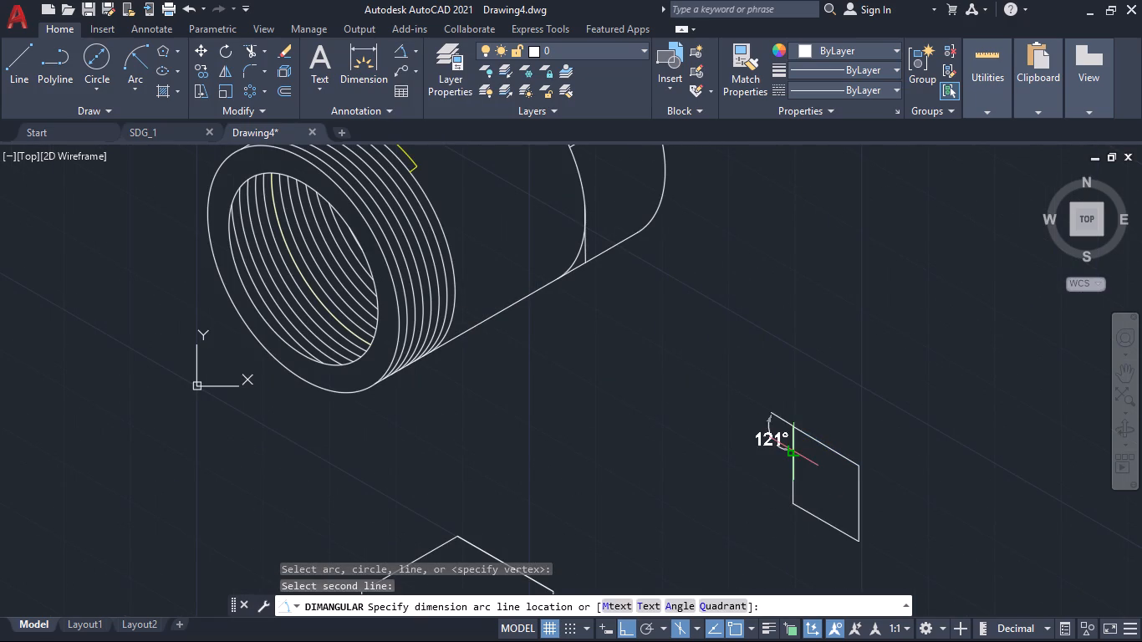
{"action": "left_click", "coordinate": [807, 452]}
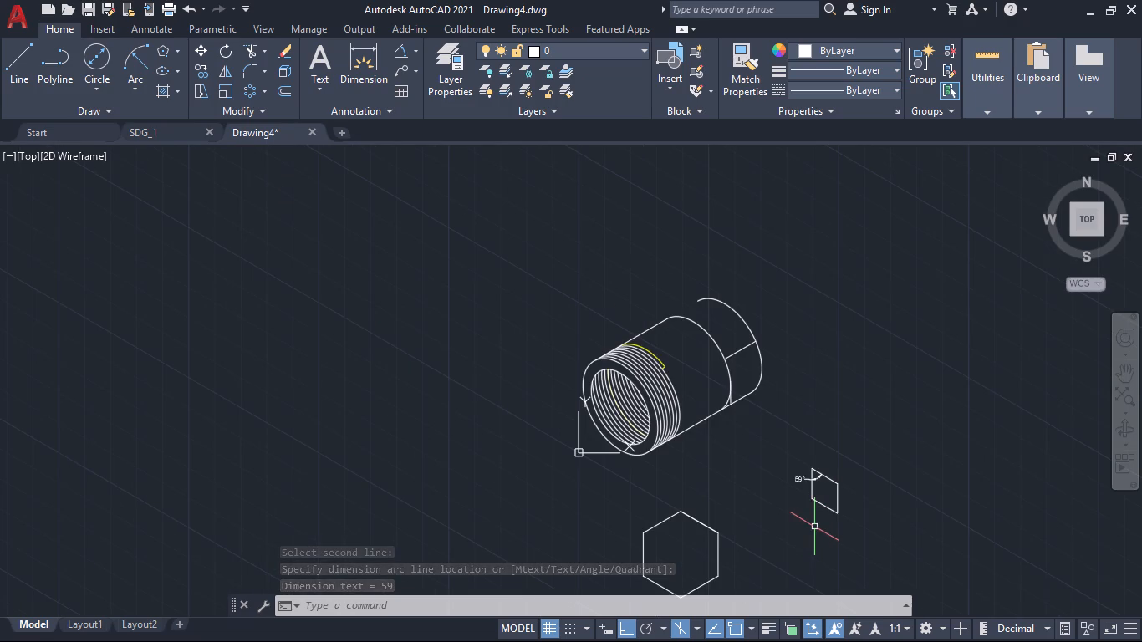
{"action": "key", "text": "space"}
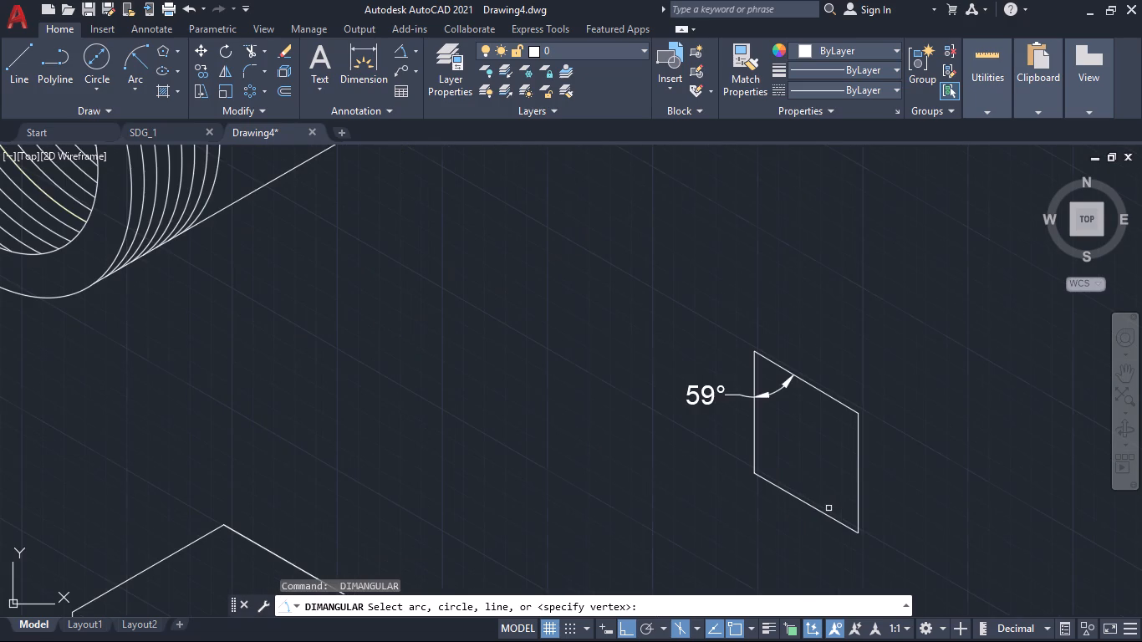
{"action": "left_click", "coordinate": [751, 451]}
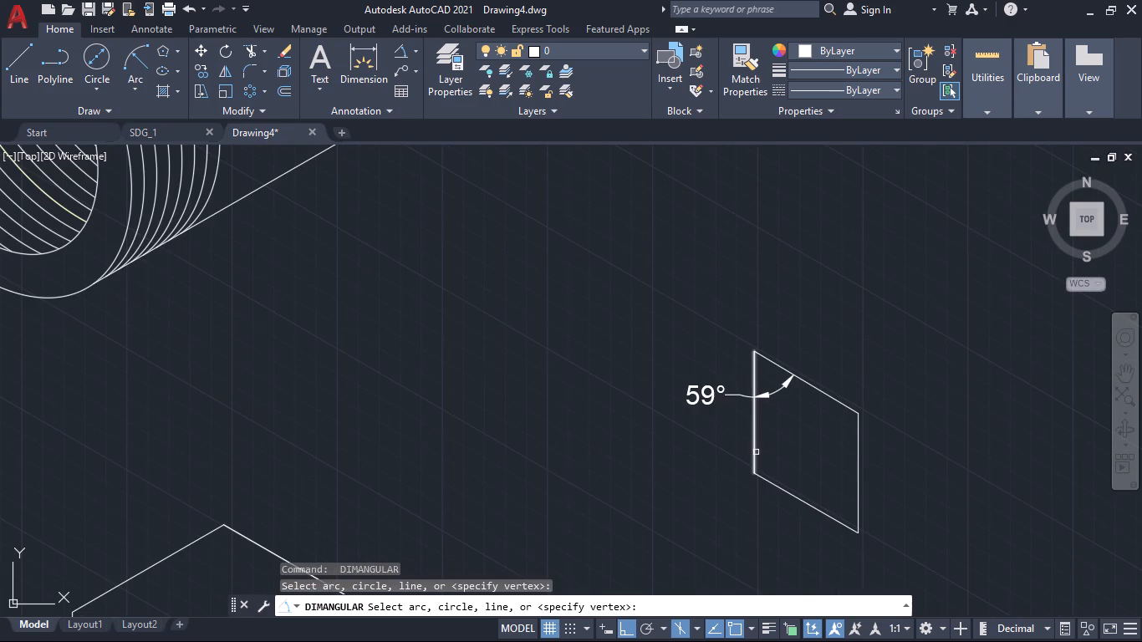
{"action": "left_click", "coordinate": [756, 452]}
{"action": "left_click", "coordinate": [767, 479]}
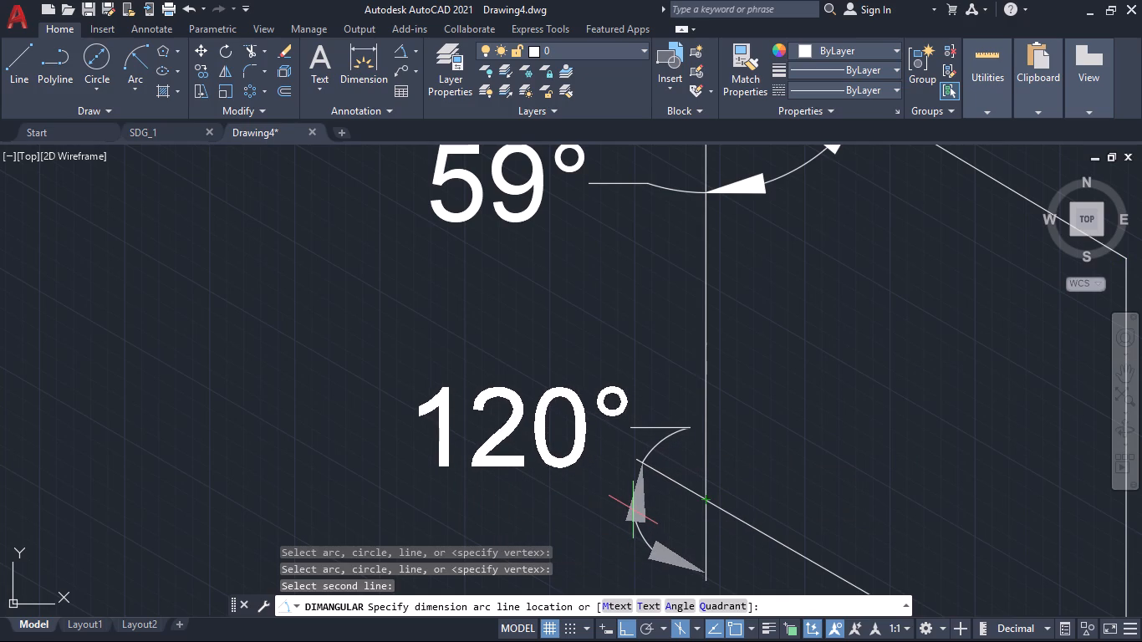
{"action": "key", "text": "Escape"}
Add an angular dimension inside the lower-left corner of the four-sided outline, between its left and bottom edges.
{"action": "key", "text": "space"}
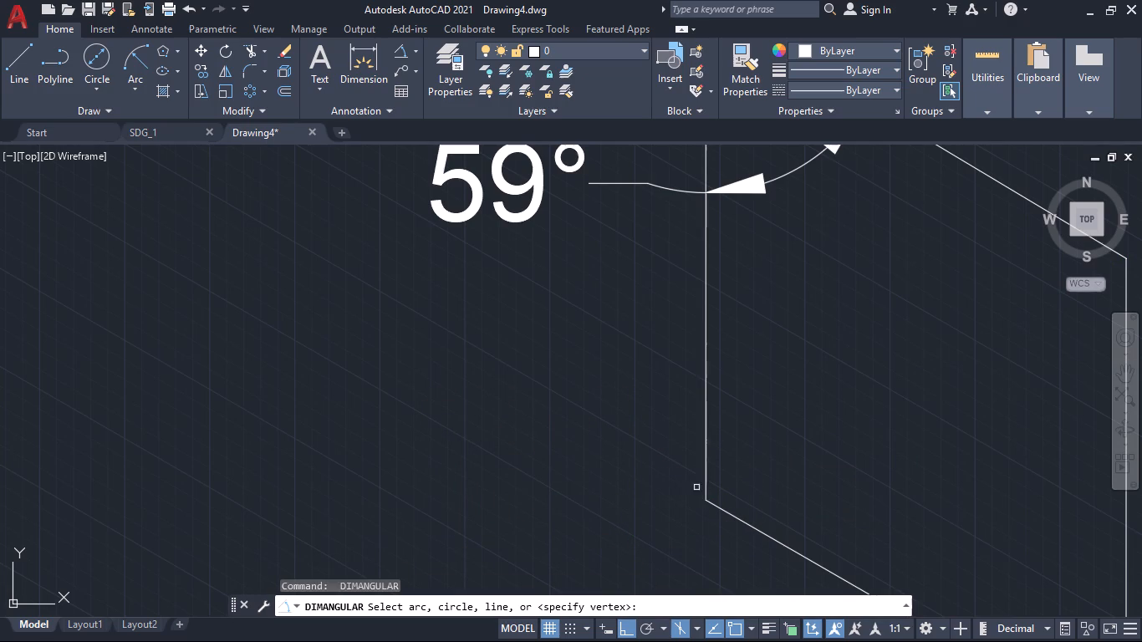
{"action": "left_click", "coordinate": [705, 472]}
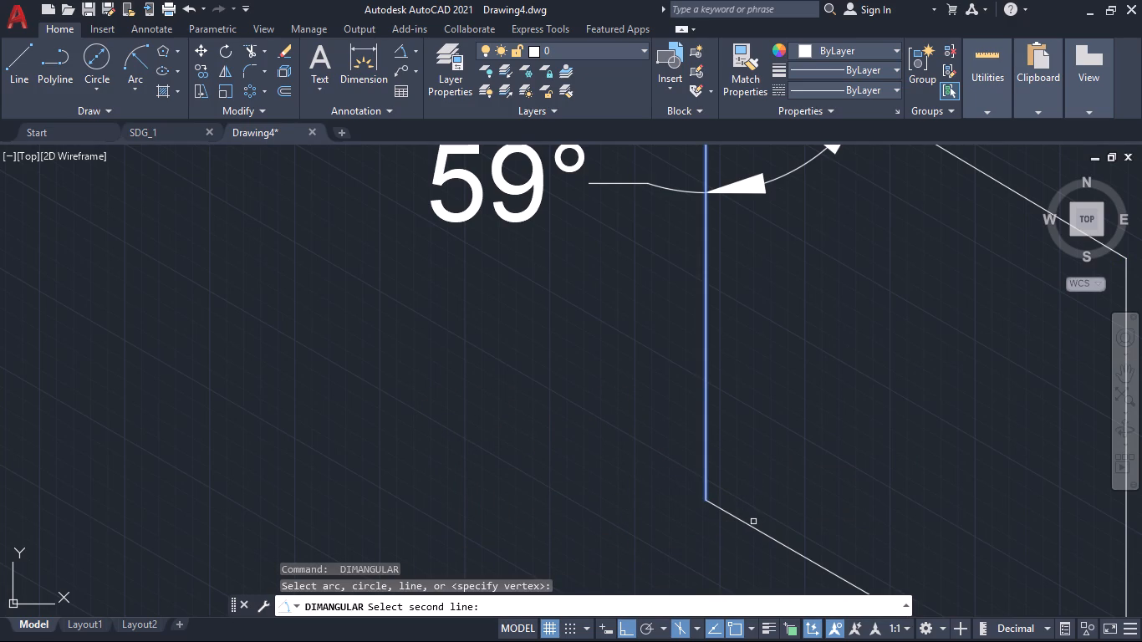
{"action": "left_click", "coordinate": [753, 524]}
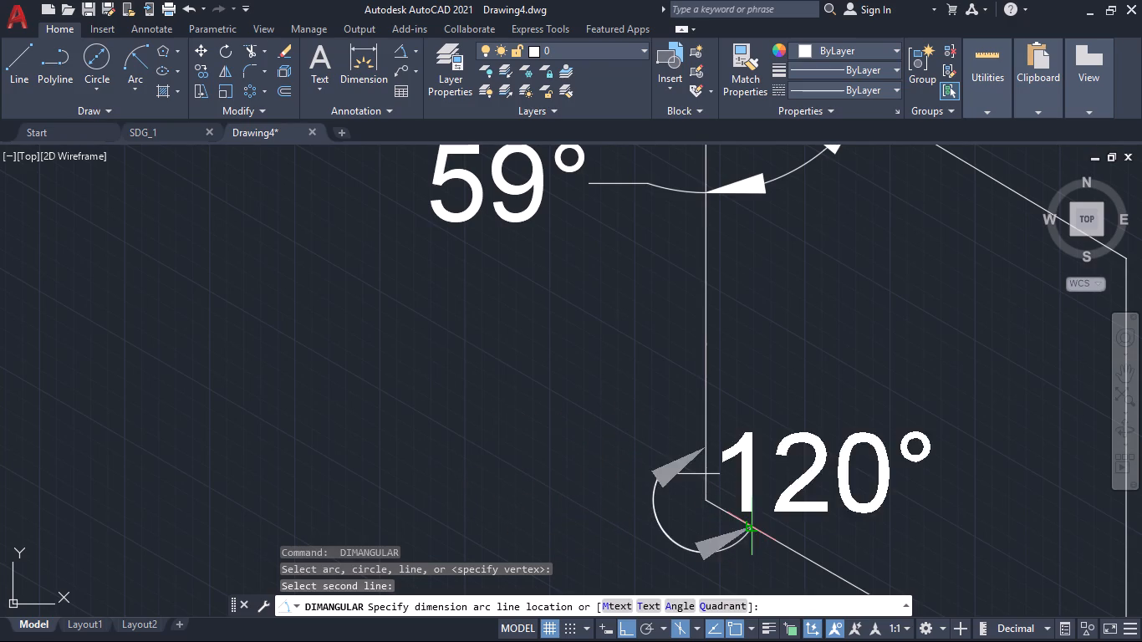
{"action": "left_click", "coordinate": [862, 414]}
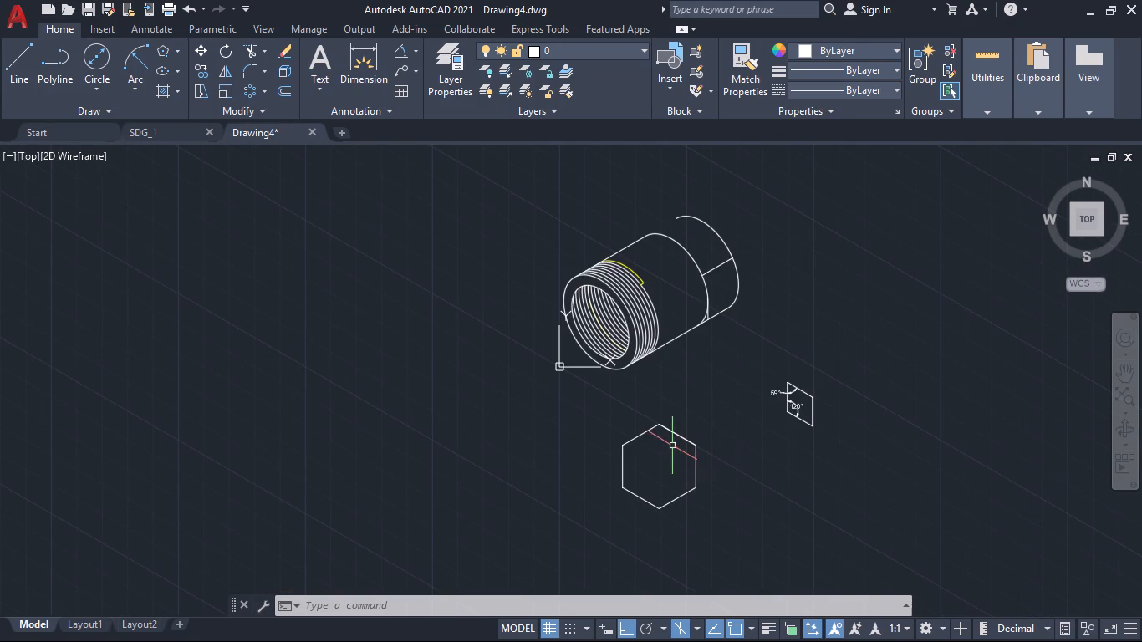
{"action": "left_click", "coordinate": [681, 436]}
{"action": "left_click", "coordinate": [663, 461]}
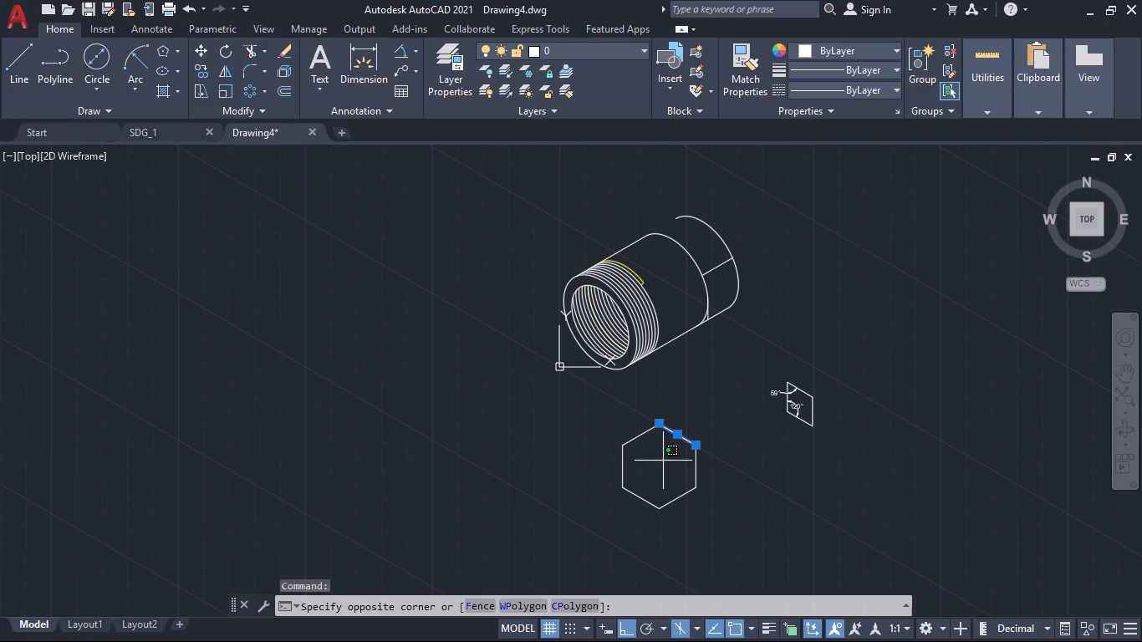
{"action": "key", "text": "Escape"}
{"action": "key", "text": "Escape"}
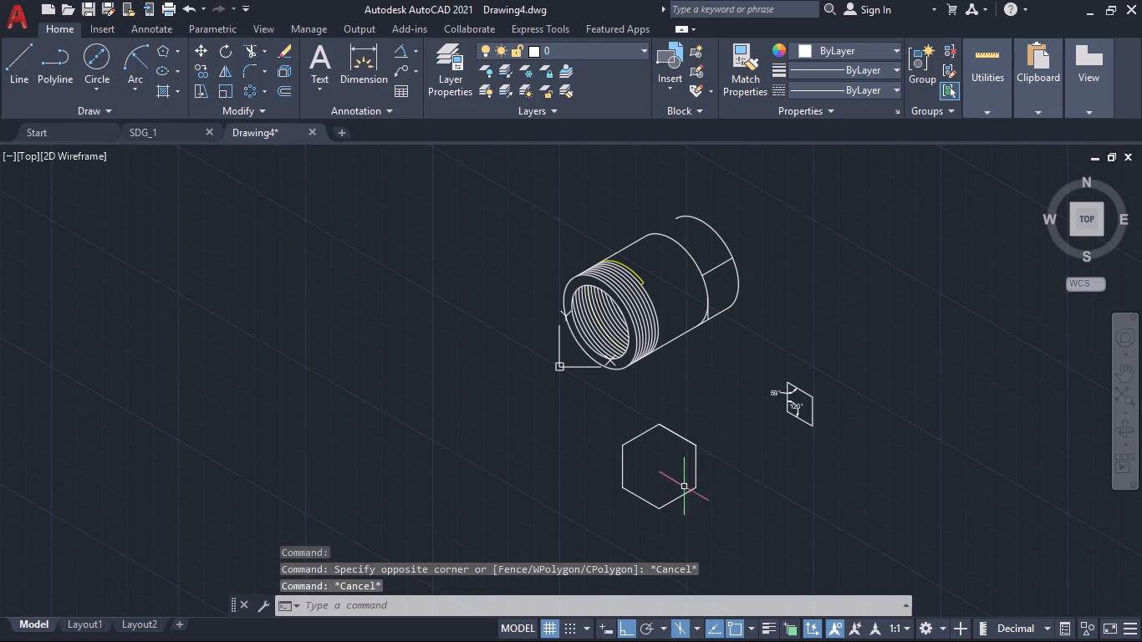
Move the hexagon and its 18 mm line from the hexagon's centre to the rear section's connecting-line endpoint on the front arc, using isoplane Right.
{"action": "left_click", "coordinate": [727, 507]}
{"action": "left_click", "coordinate": [592, 439]}
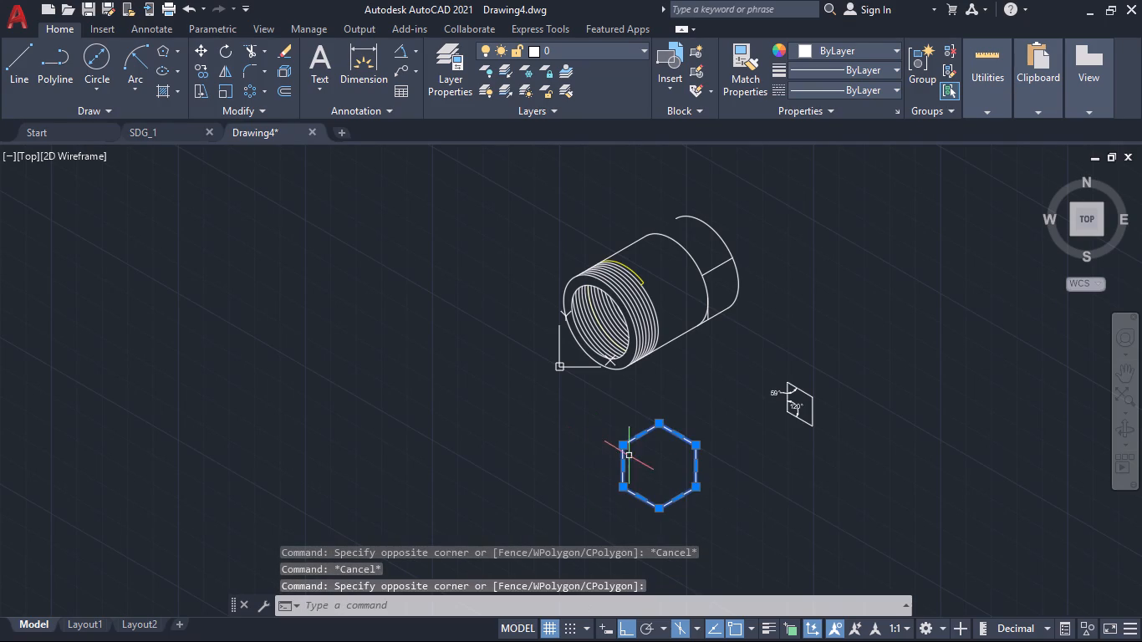
{"action": "key", "text": "m"}
{"action": "key", "text": "Return"}
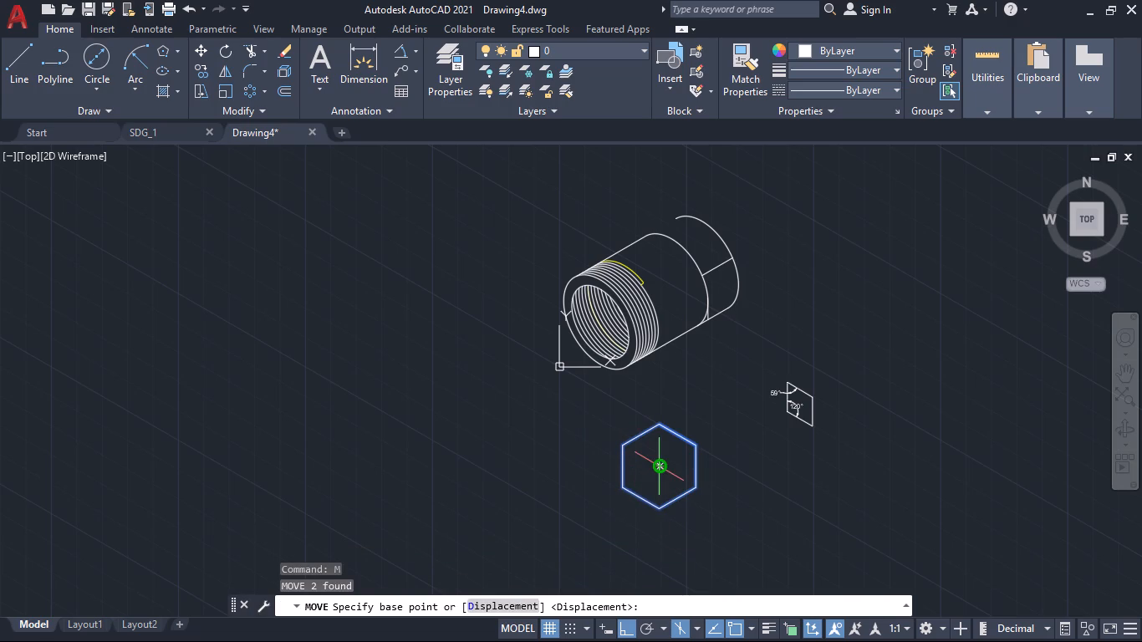
{"action": "left_click", "coordinate": [660, 468]}
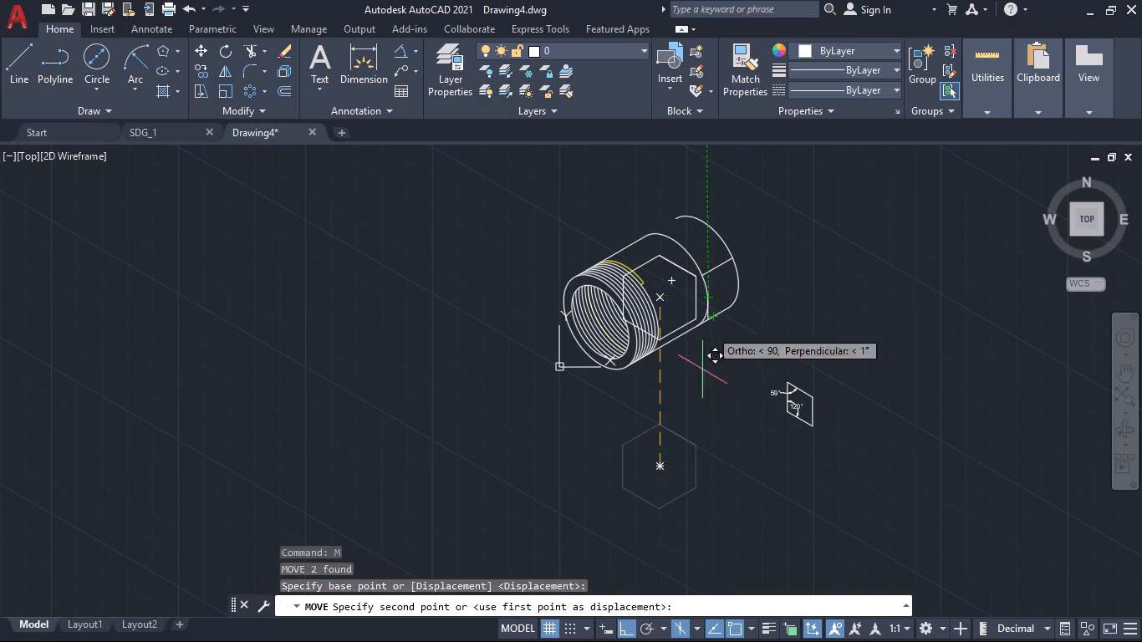
{"action": "left_click", "coordinate": [697, 627]}
{"action": "left_click", "coordinate": [713, 578]}
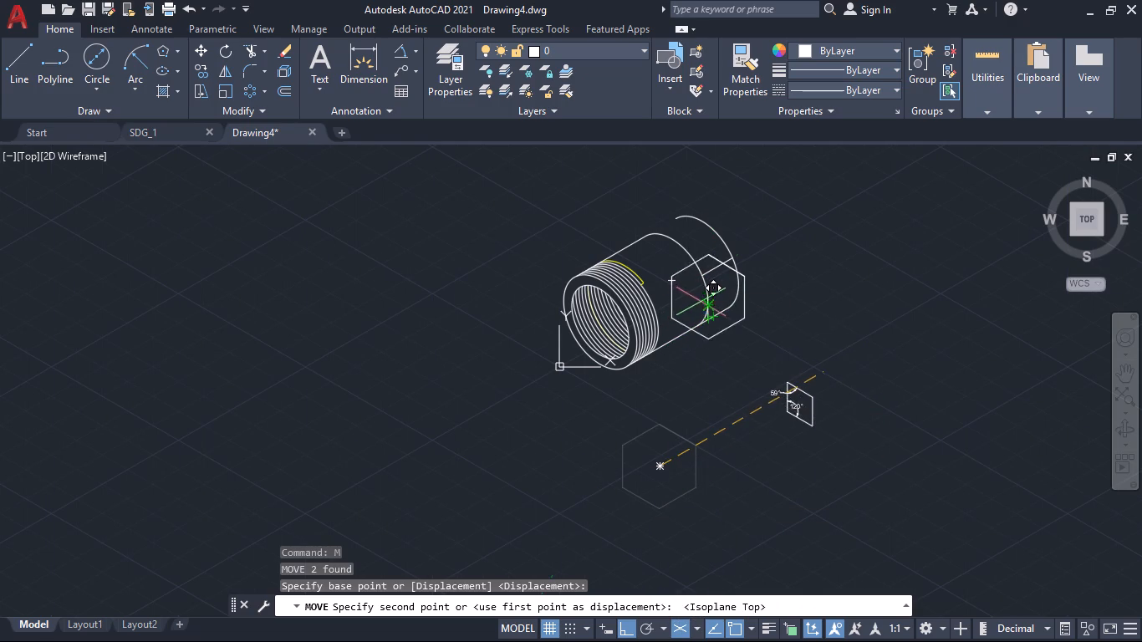
{"action": "left_click", "coordinate": [693, 628]}
{"action": "left_click", "coordinate": [689, 605]}
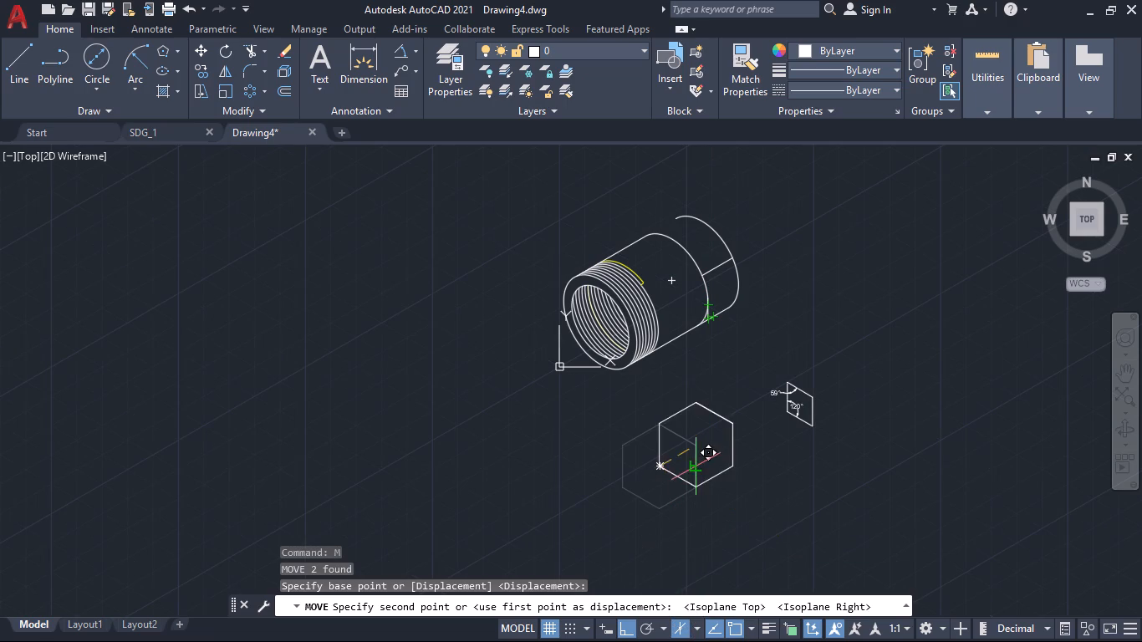
{"action": "left_click", "coordinate": [703, 274]}
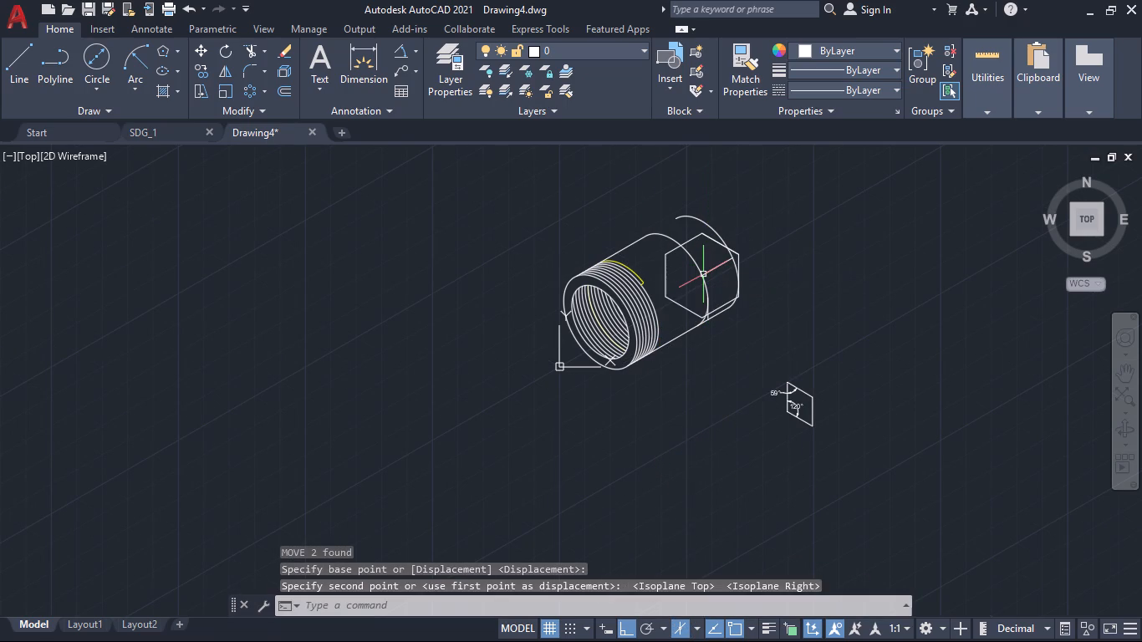
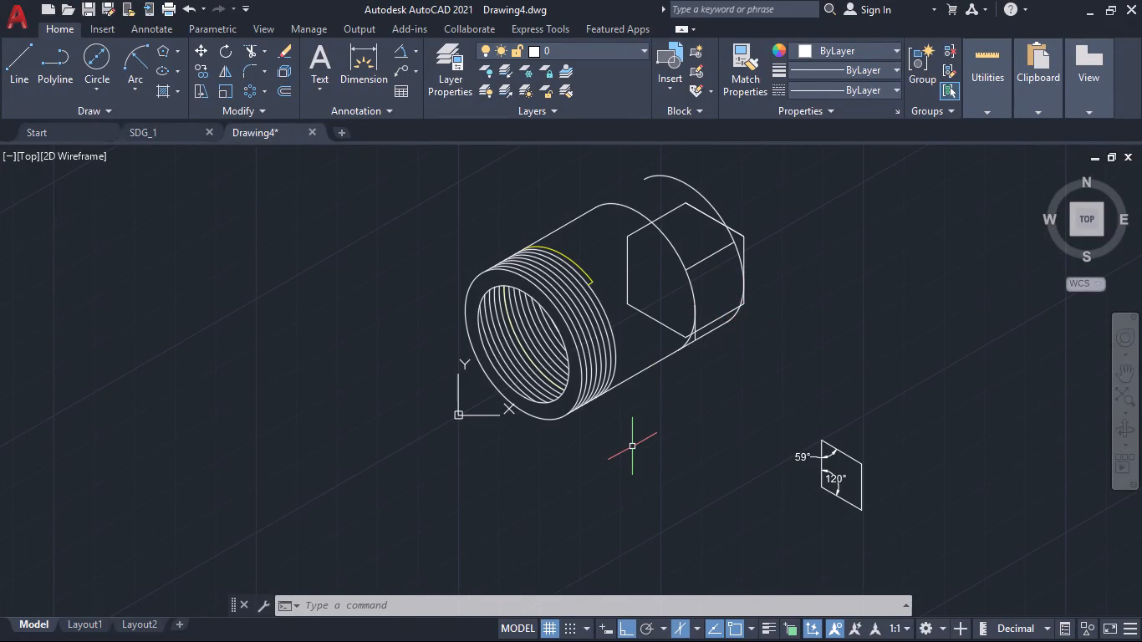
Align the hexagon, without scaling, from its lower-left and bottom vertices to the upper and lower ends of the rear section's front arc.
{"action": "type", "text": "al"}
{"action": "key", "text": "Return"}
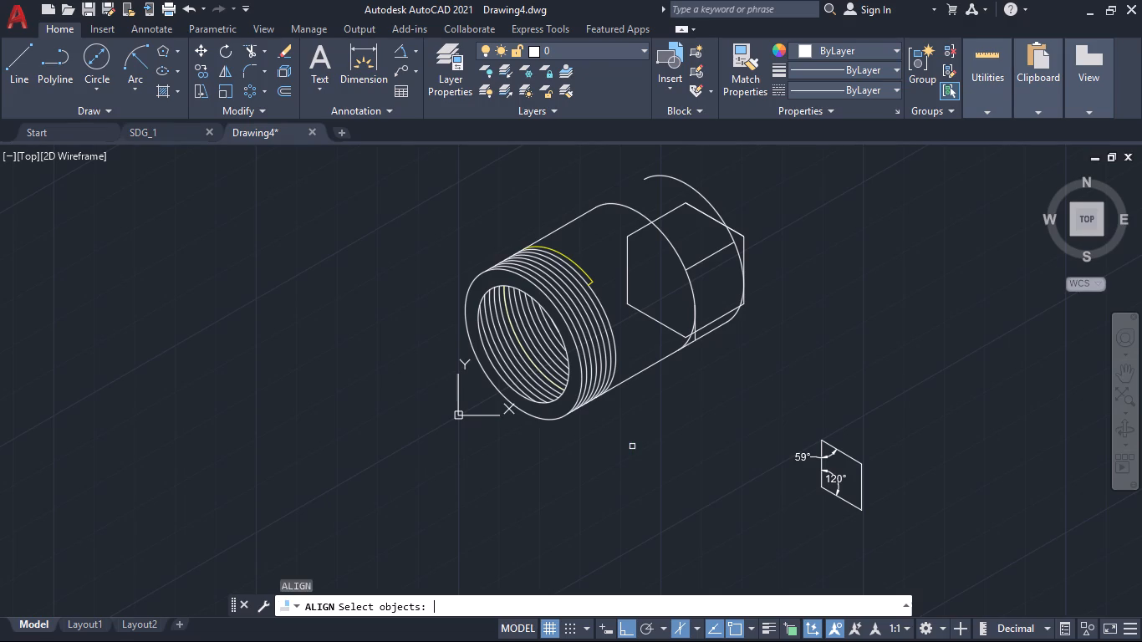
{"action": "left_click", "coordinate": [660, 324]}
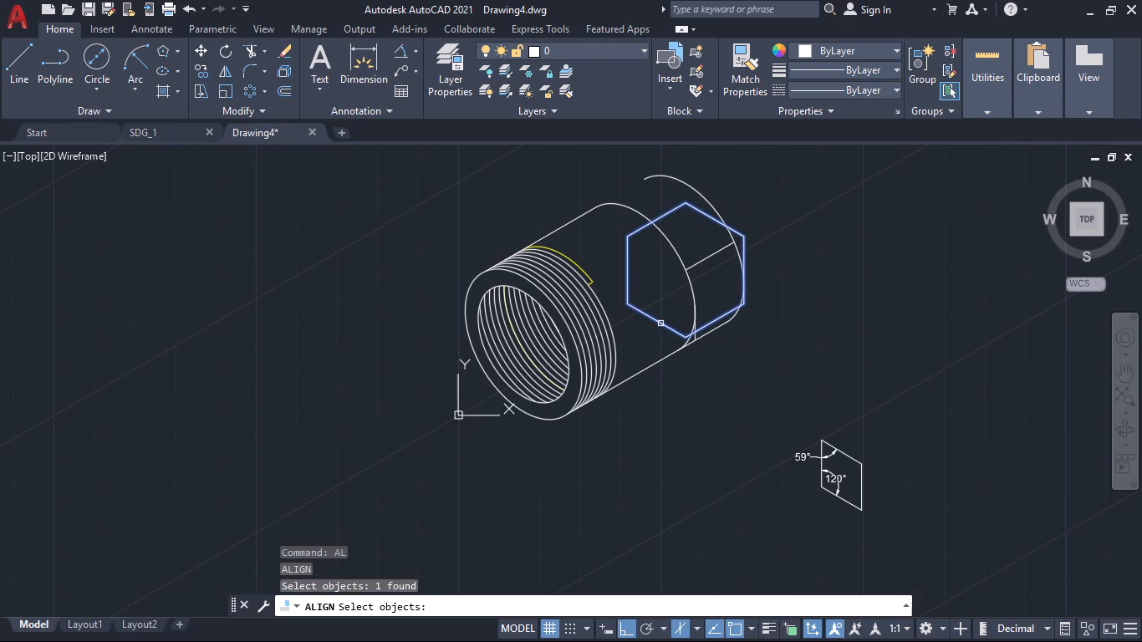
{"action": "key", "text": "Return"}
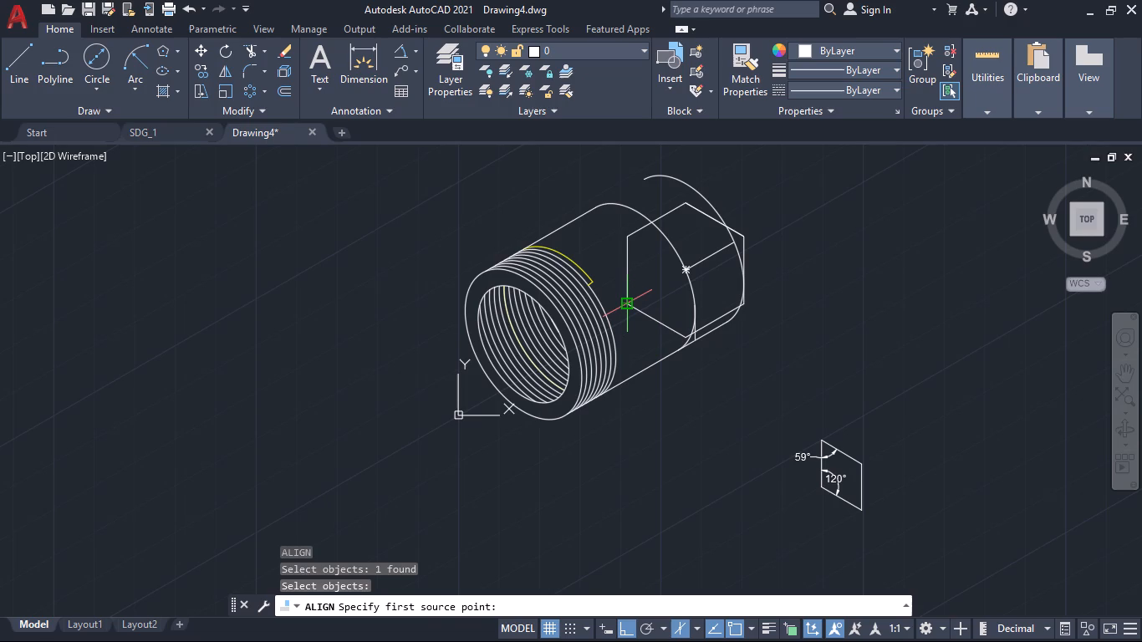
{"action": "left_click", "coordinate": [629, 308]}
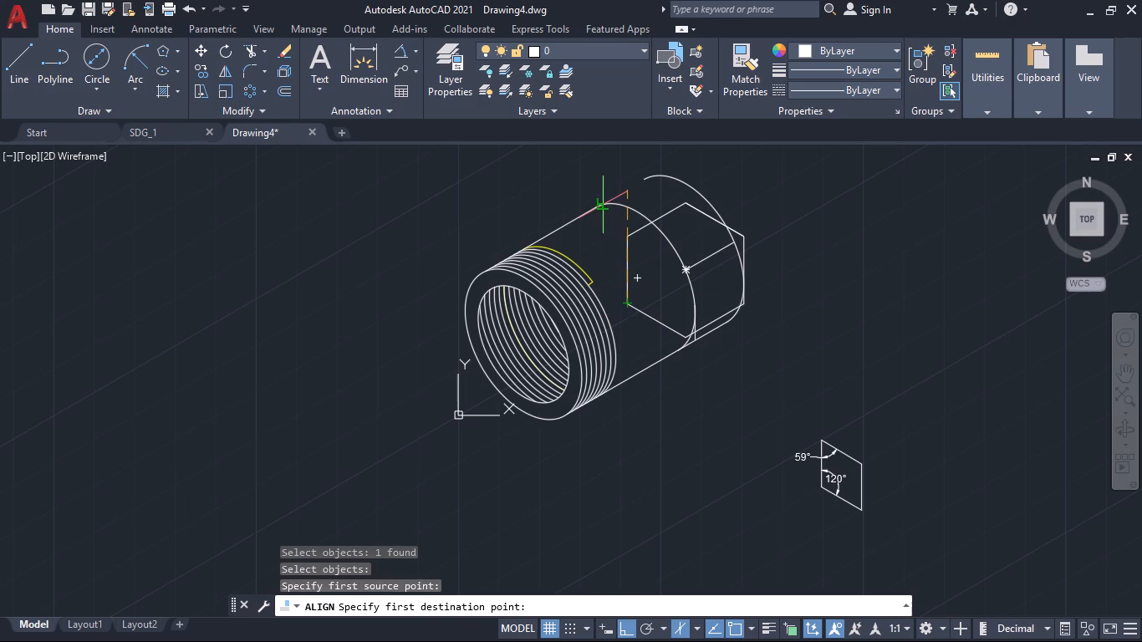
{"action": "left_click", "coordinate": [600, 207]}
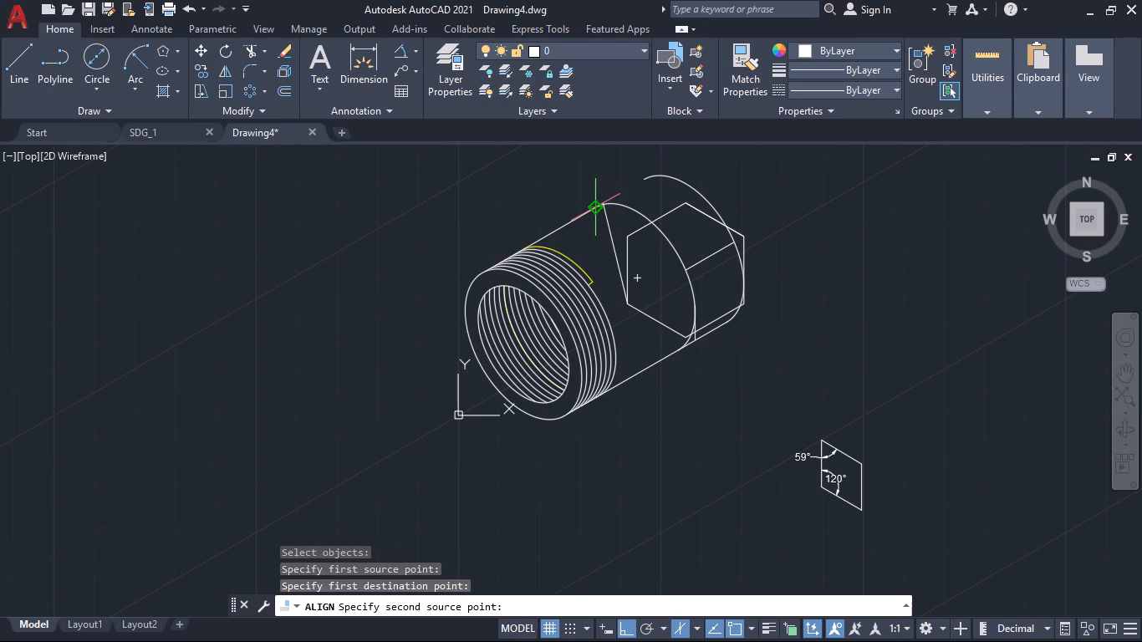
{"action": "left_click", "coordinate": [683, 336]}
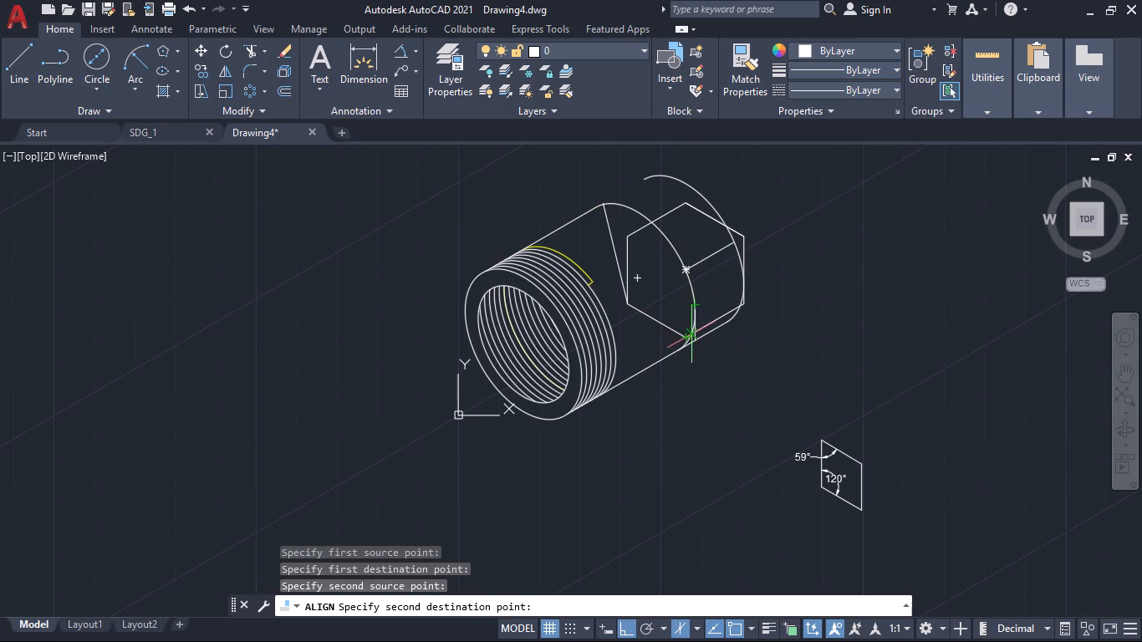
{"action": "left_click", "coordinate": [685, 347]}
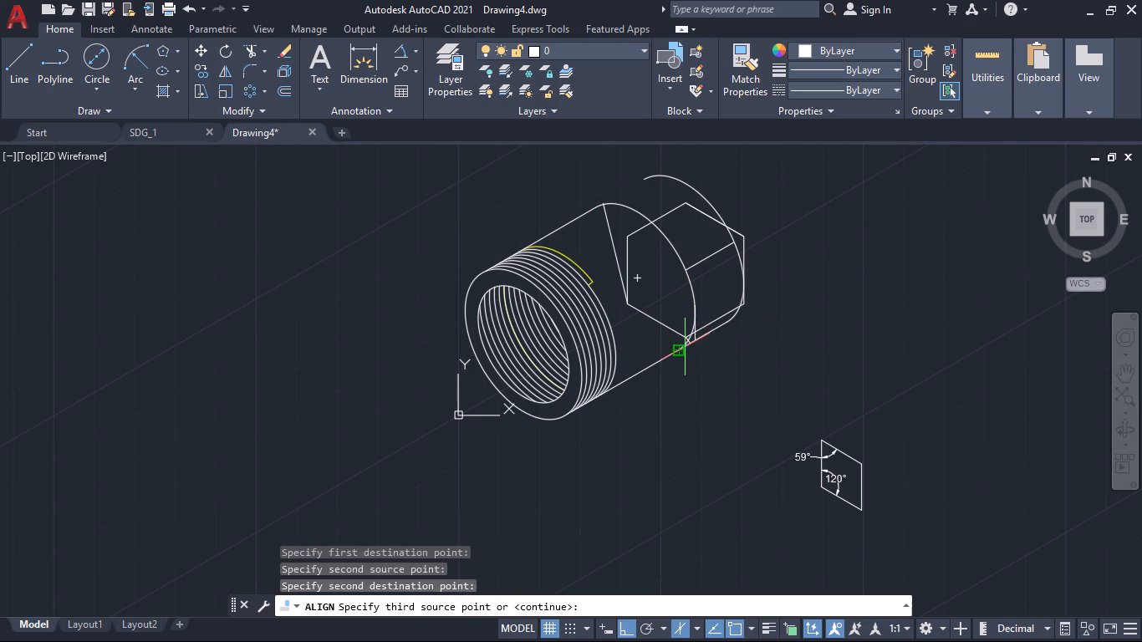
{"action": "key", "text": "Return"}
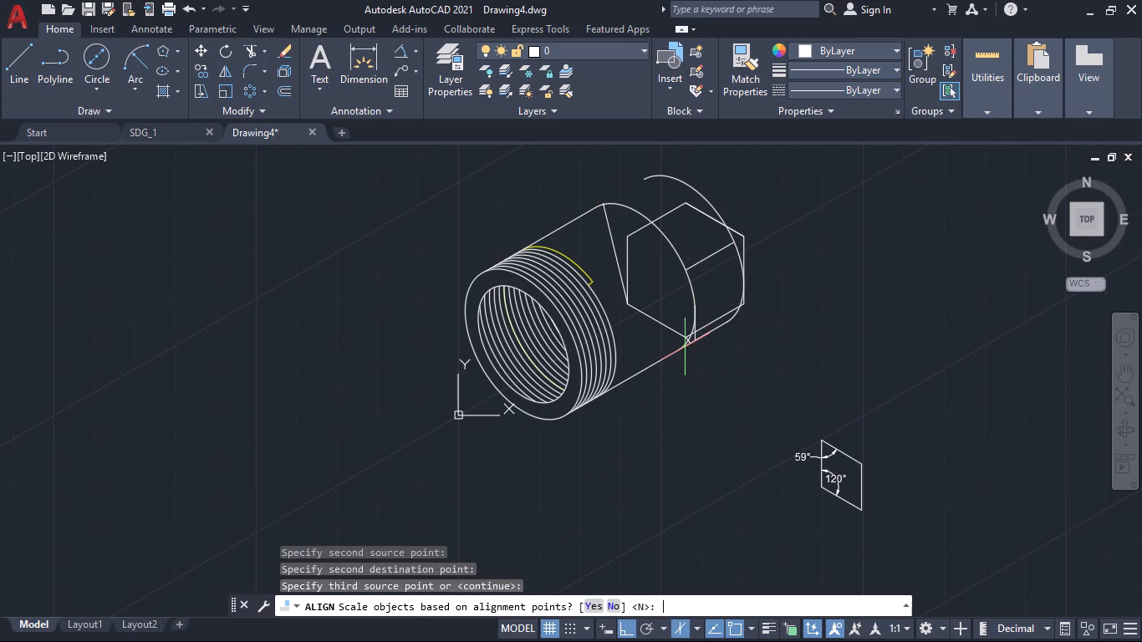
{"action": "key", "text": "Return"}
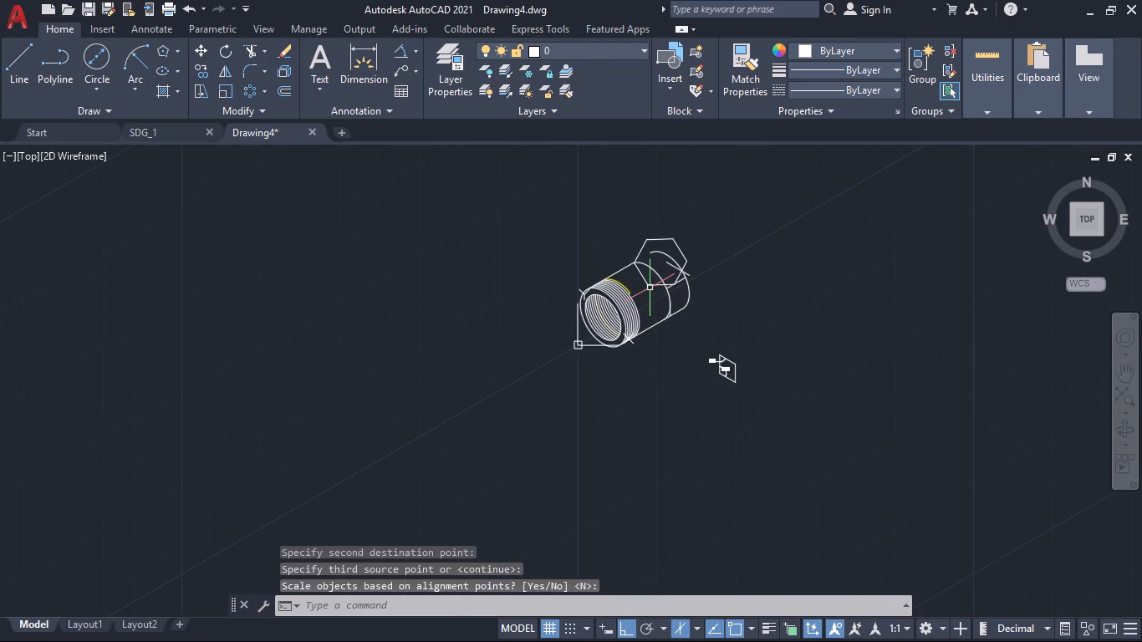
Erase the hexagon and the 18 mm line left at the rear section.
{"action": "left_click", "coordinate": [619, 202]}
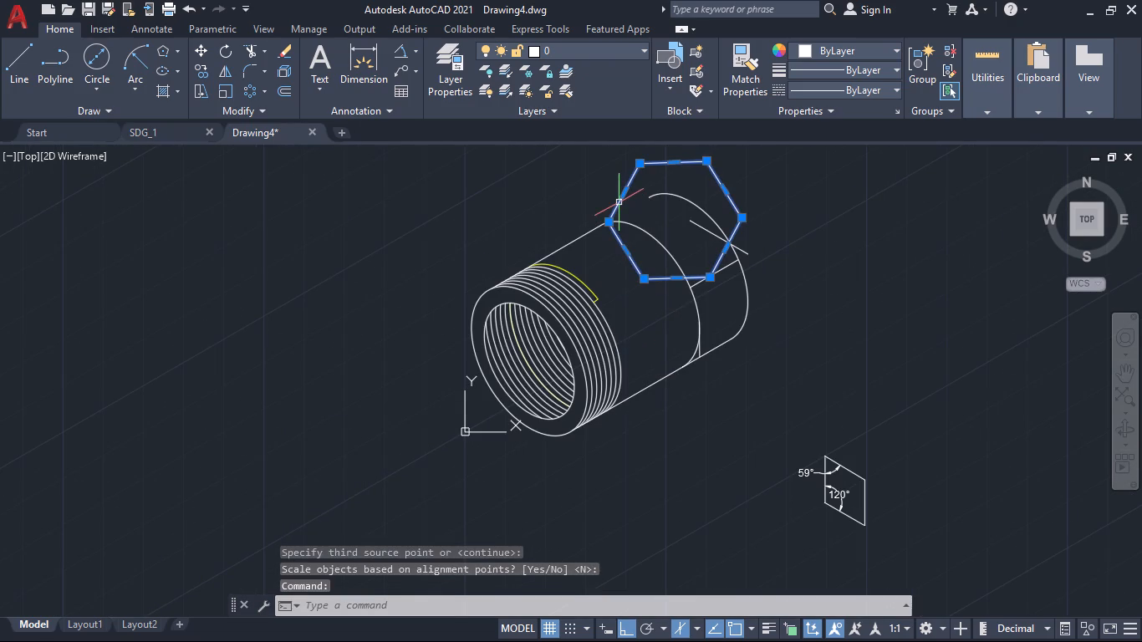
{"action": "key", "text": "Delete"}
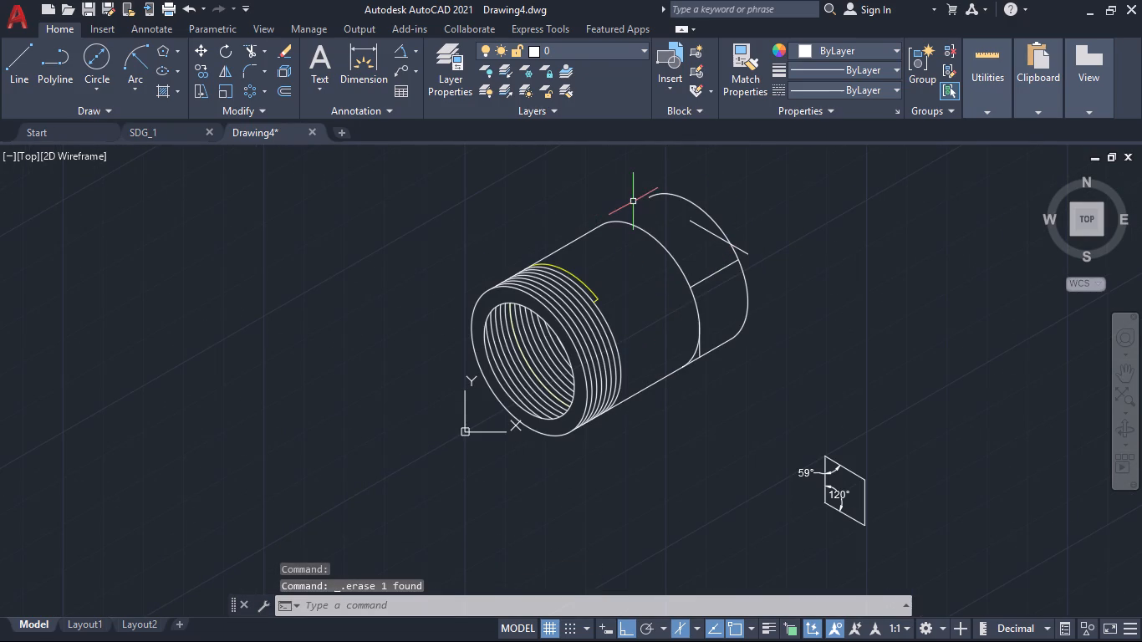
{"action": "left_click", "coordinate": [704, 229]}
{"action": "key", "text": "Delete"}
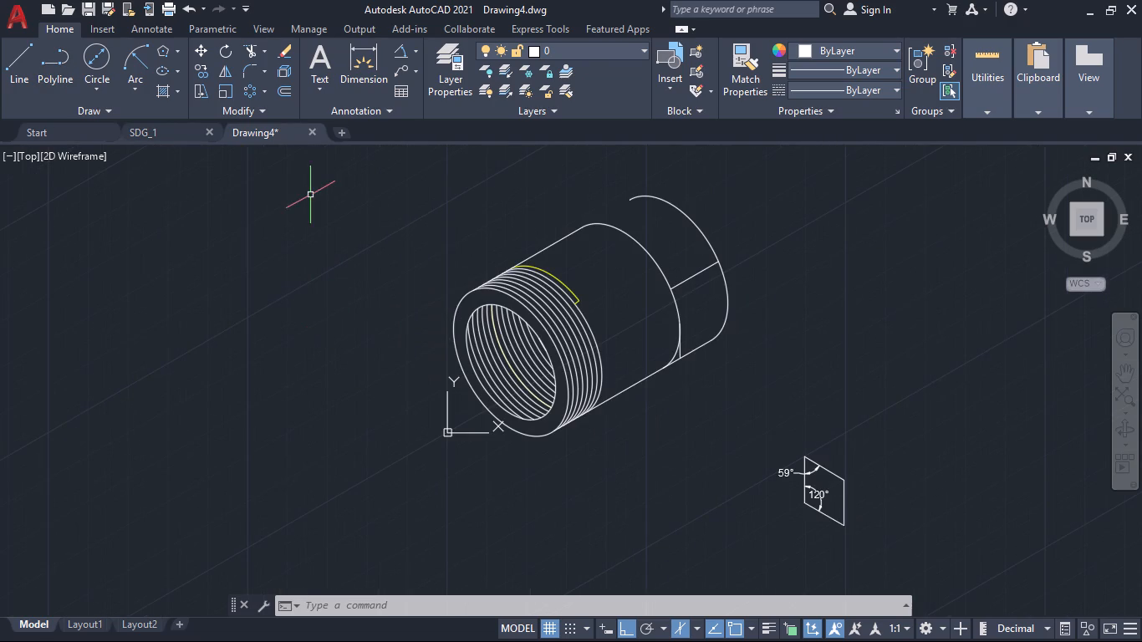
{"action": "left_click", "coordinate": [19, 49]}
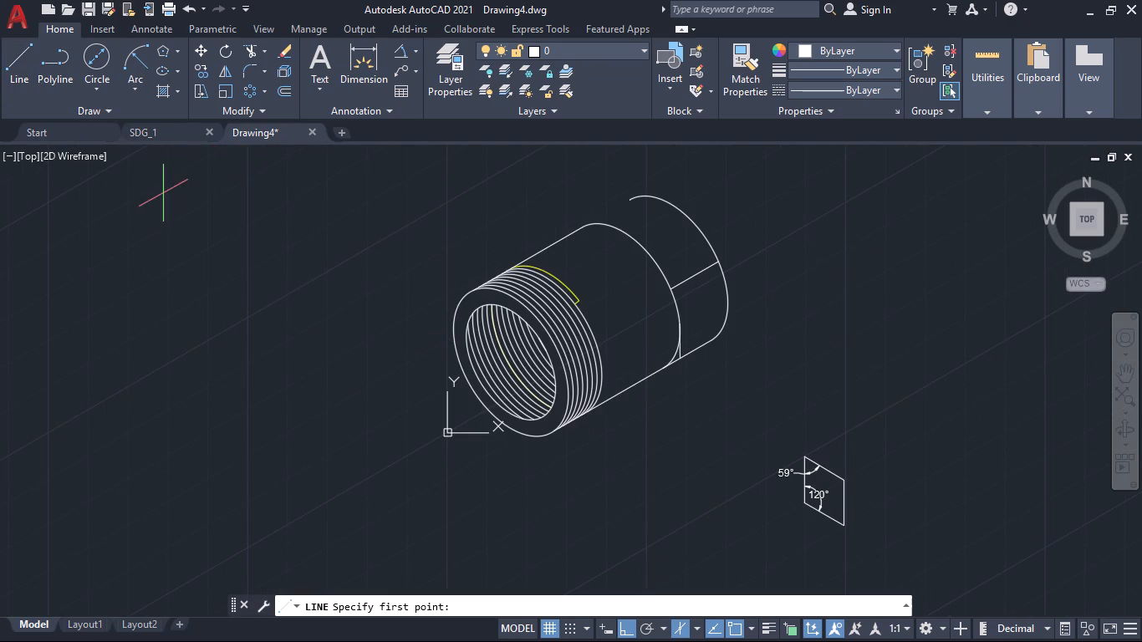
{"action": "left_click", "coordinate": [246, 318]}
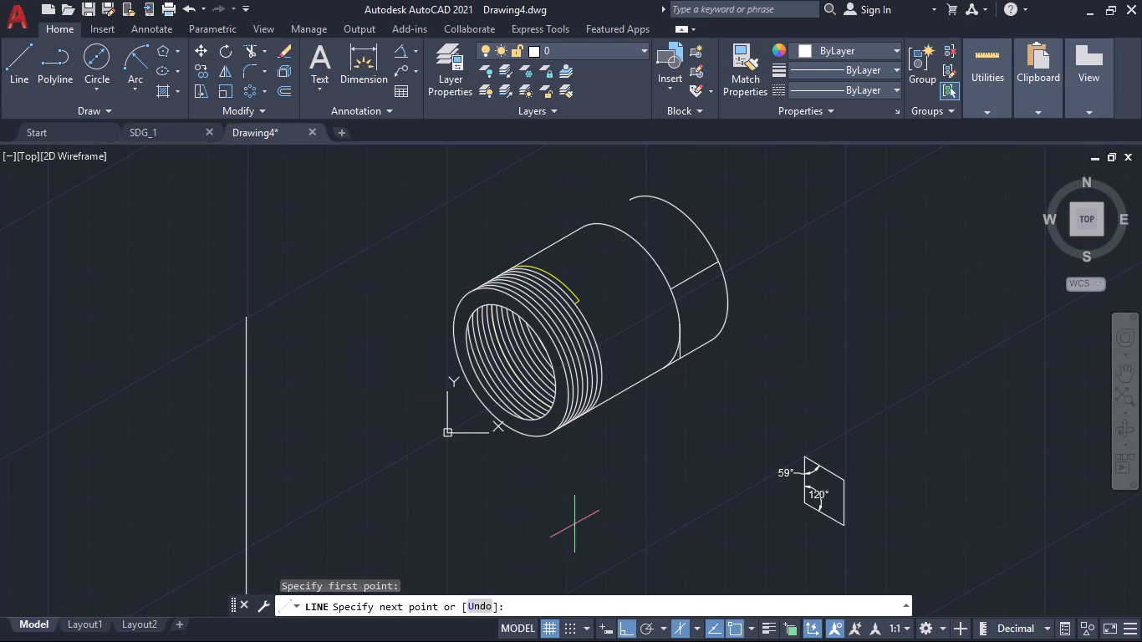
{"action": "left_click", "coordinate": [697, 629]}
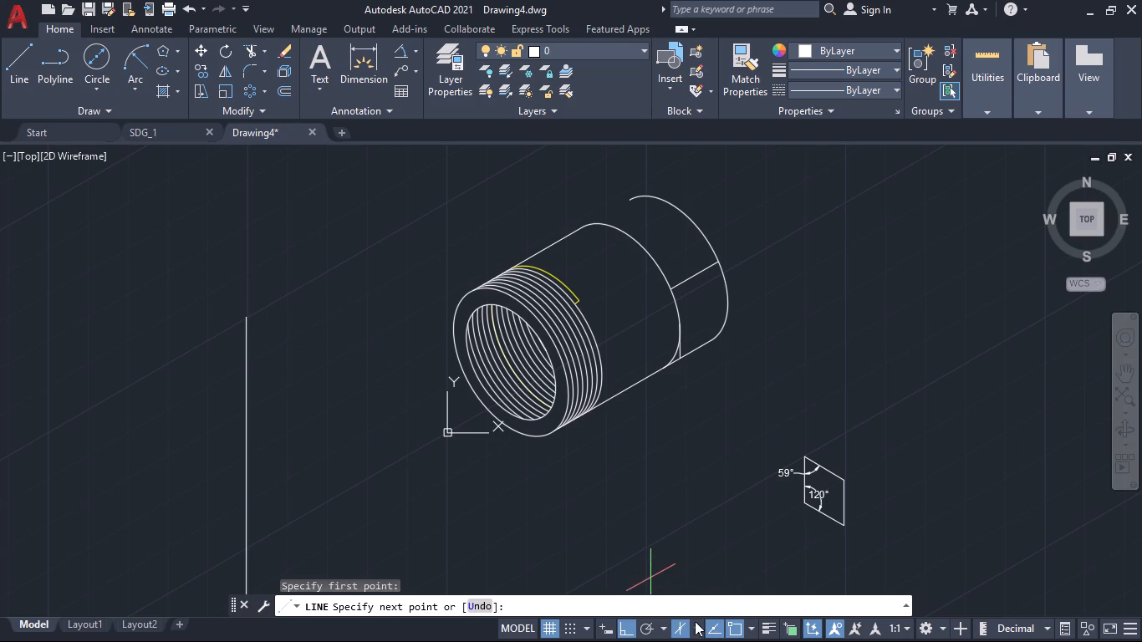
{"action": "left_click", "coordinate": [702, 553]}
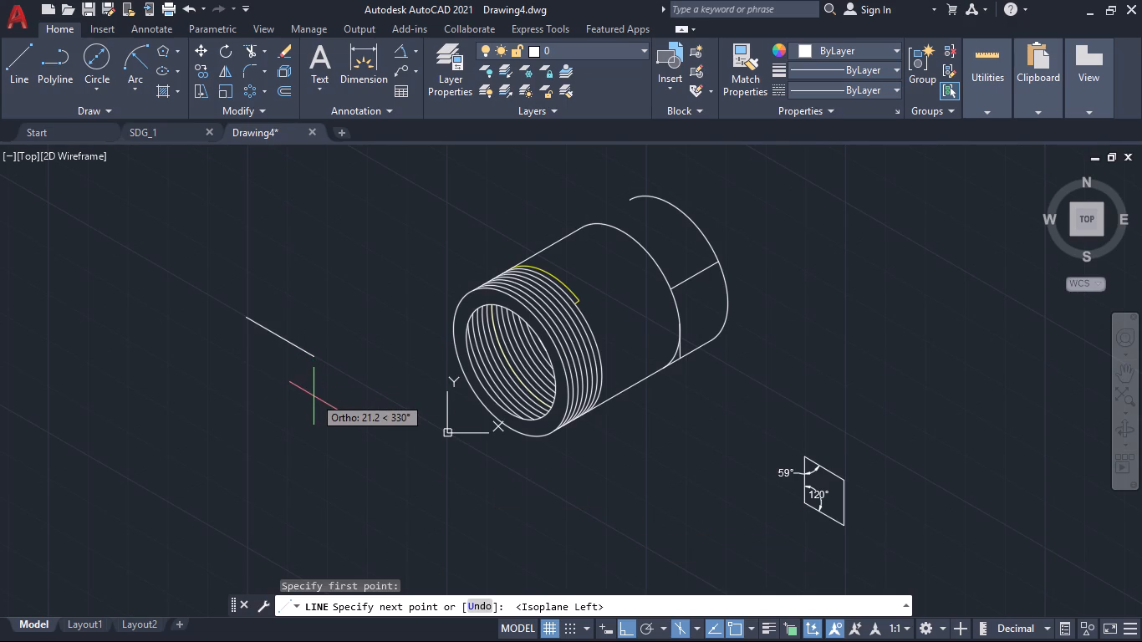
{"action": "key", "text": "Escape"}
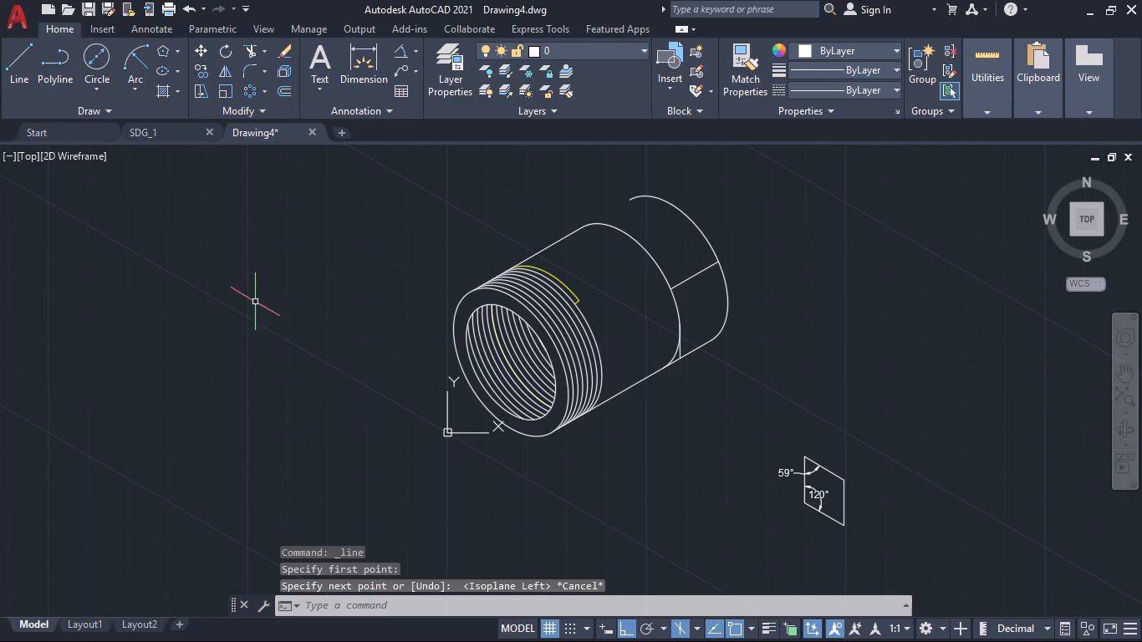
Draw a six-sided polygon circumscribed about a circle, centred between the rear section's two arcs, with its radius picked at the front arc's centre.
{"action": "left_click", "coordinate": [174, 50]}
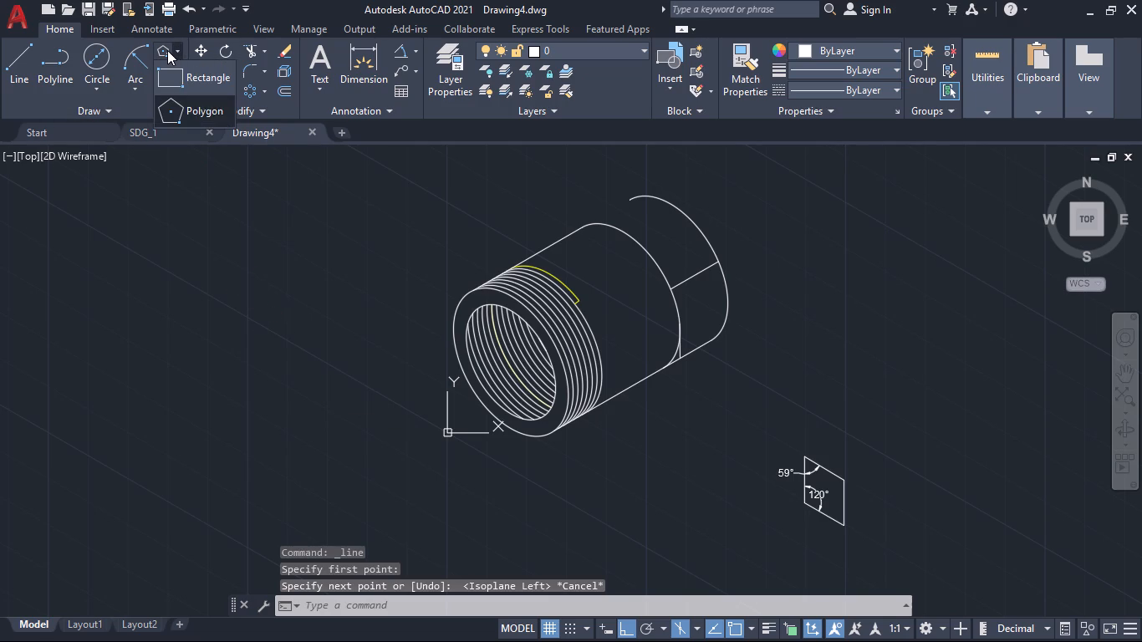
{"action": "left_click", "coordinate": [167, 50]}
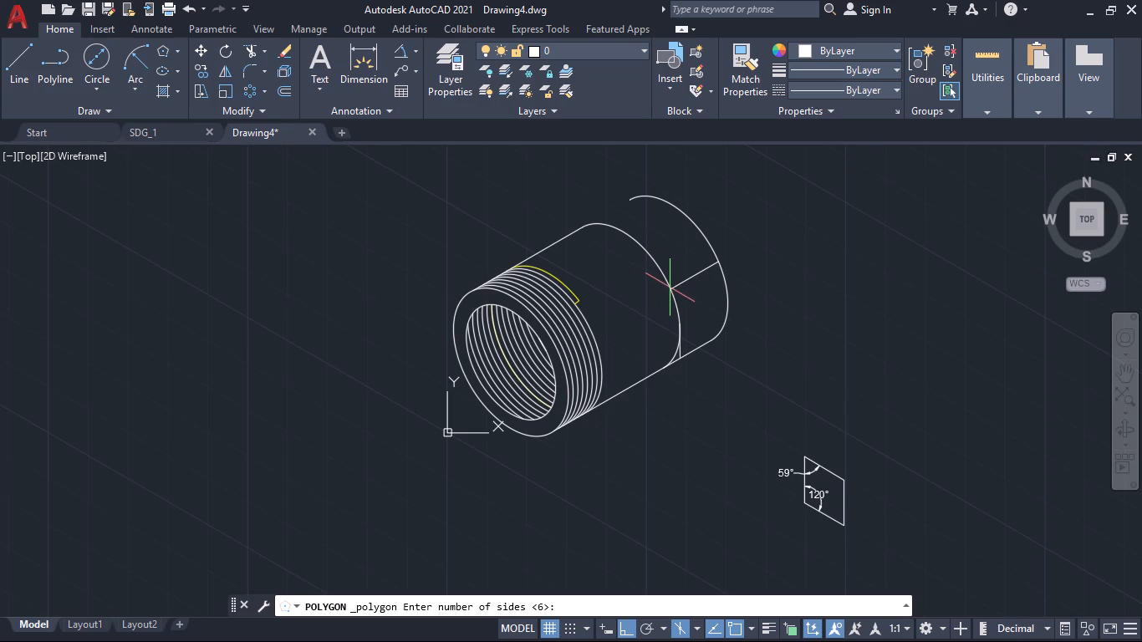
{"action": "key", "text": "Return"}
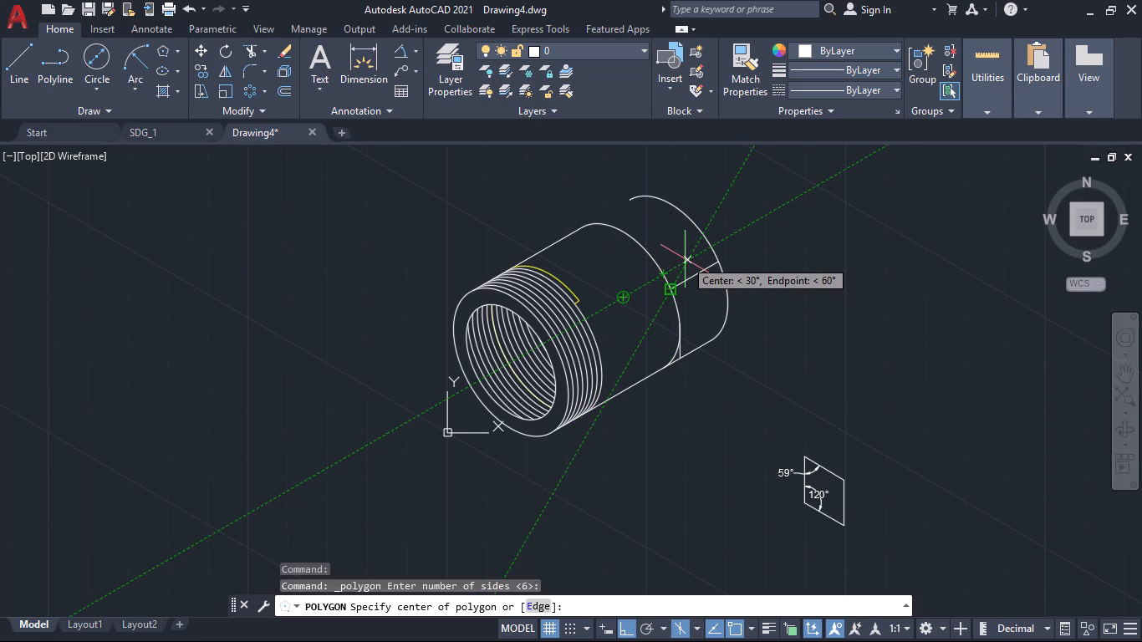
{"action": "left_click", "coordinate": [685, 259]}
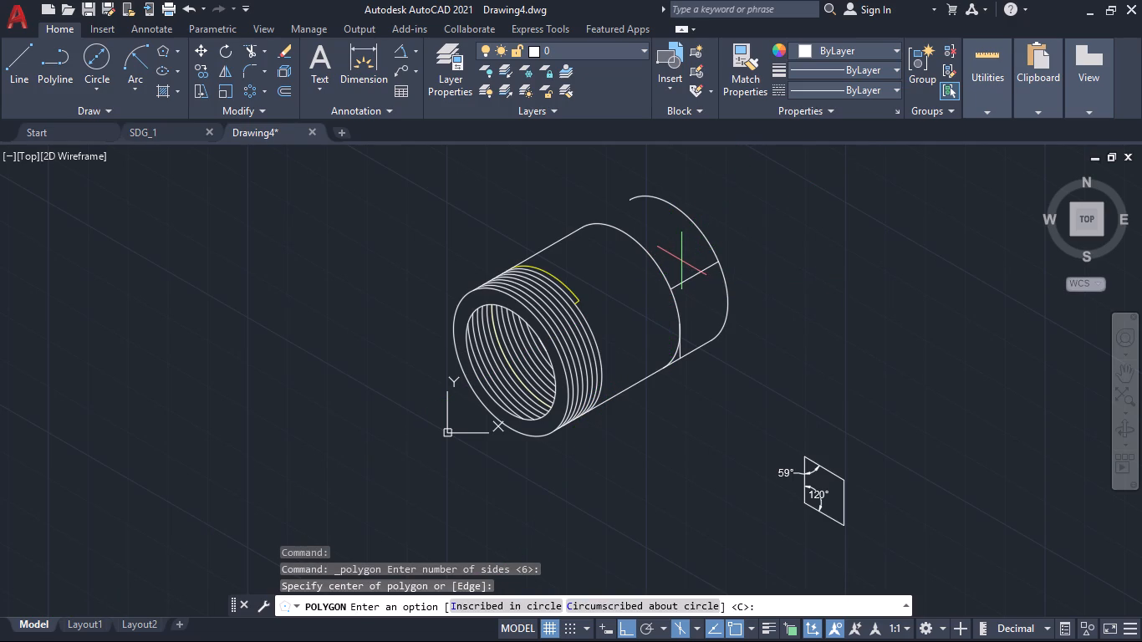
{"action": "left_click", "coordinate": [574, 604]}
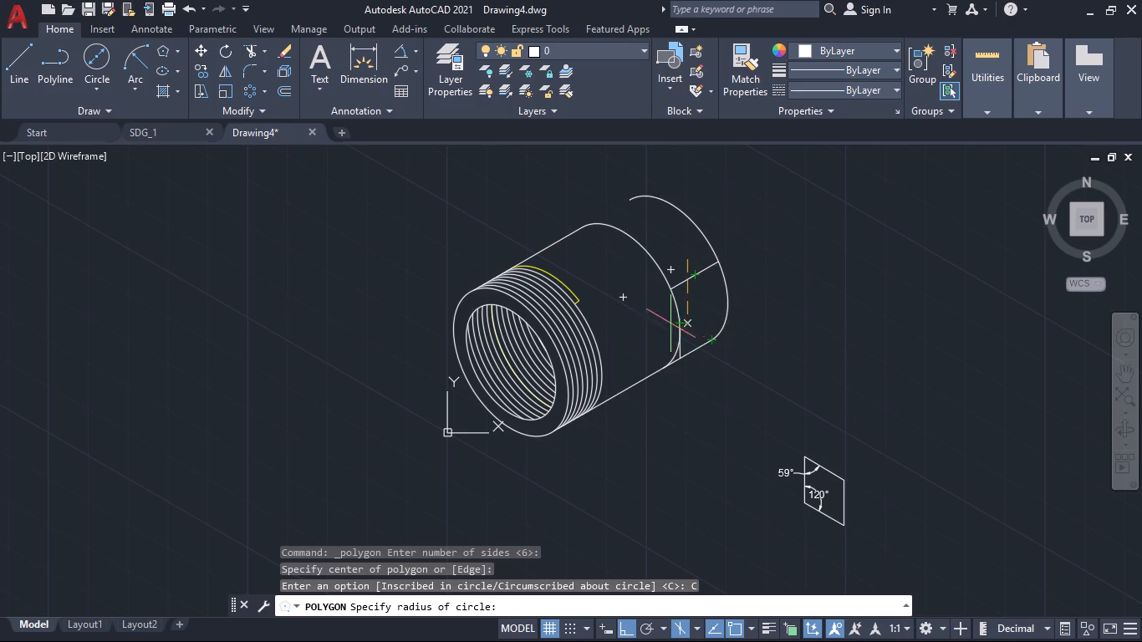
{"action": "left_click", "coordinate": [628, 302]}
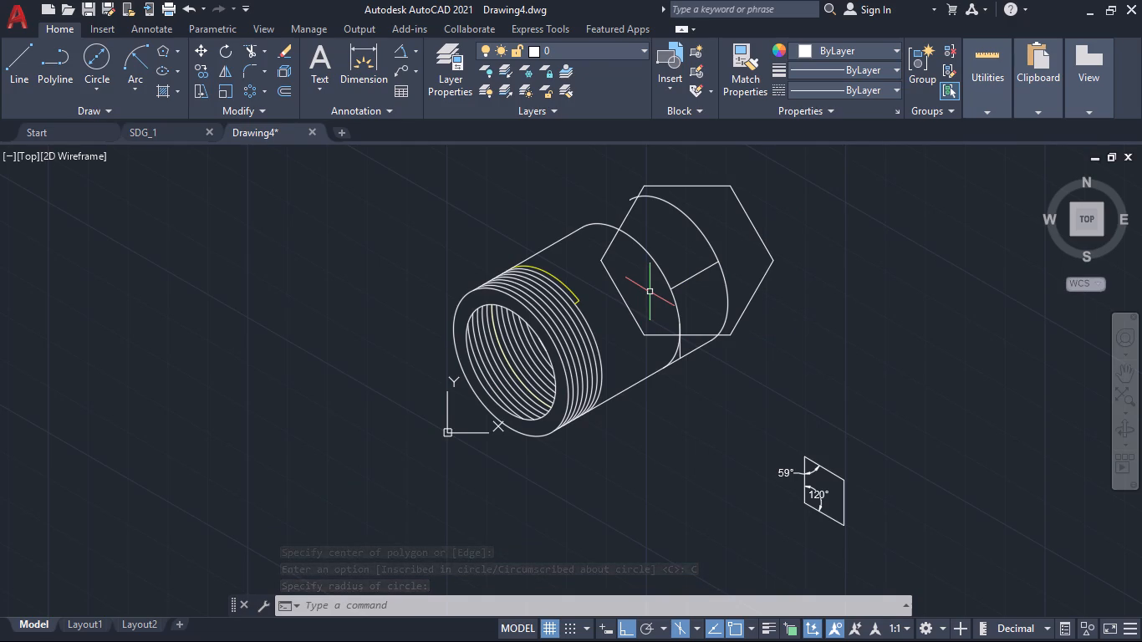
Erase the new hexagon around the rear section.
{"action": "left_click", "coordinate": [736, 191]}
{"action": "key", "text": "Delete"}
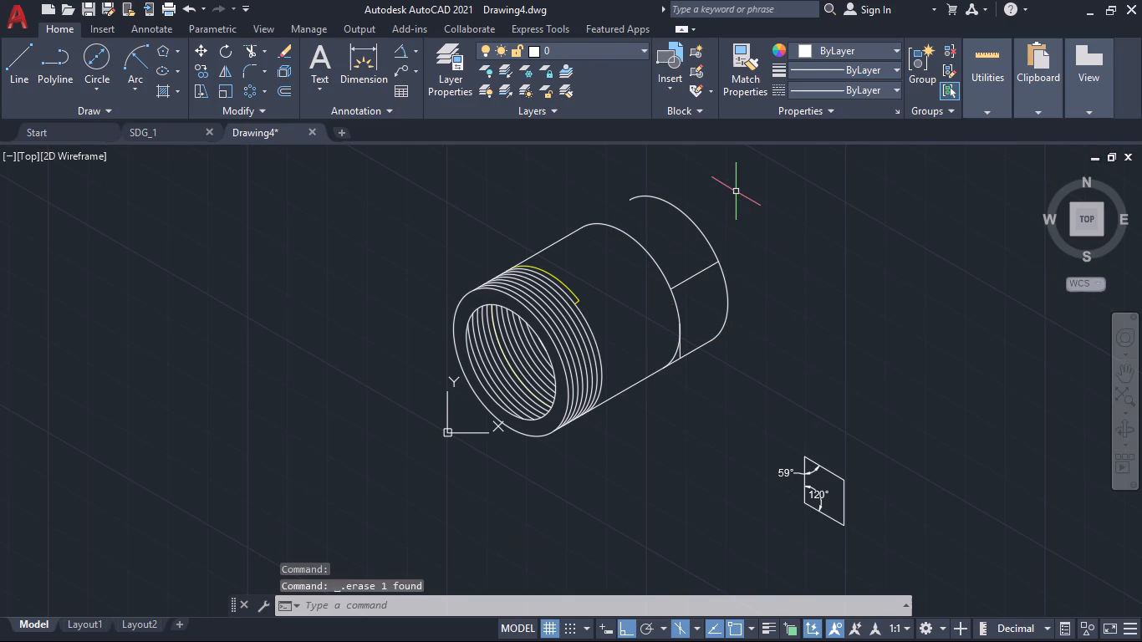
Draw a closed isoplane Right parallelogram with 9 mm vertical and 15 mm sloping sides in the empty space beside the threaded end.
{"action": "left_click", "coordinate": [13, 56]}
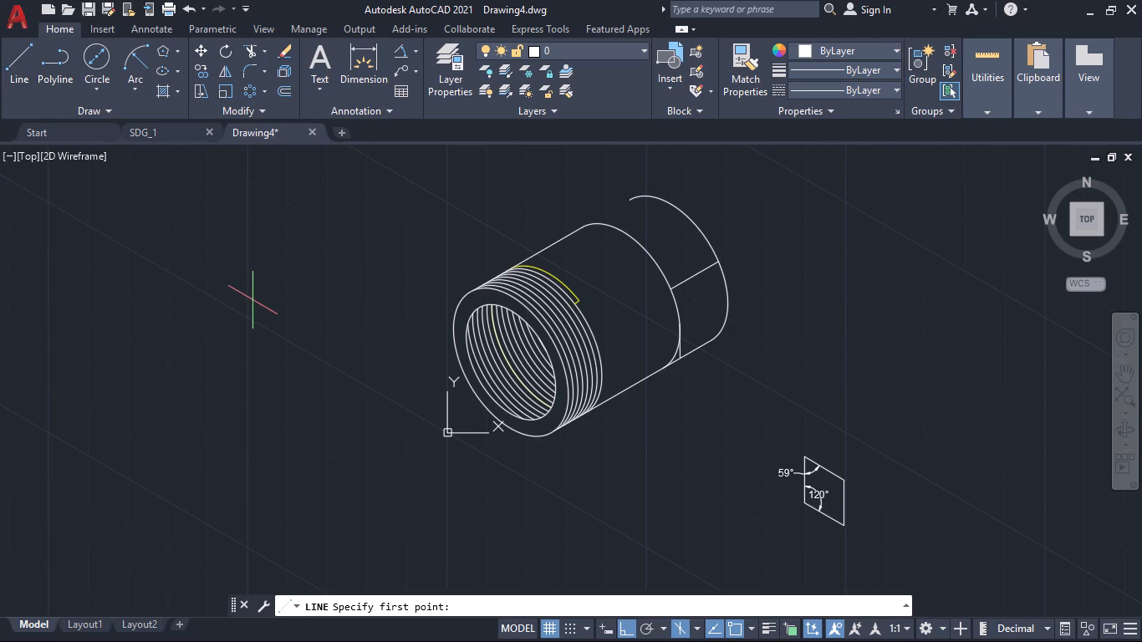
{"action": "left_click", "coordinate": [256, 267]}
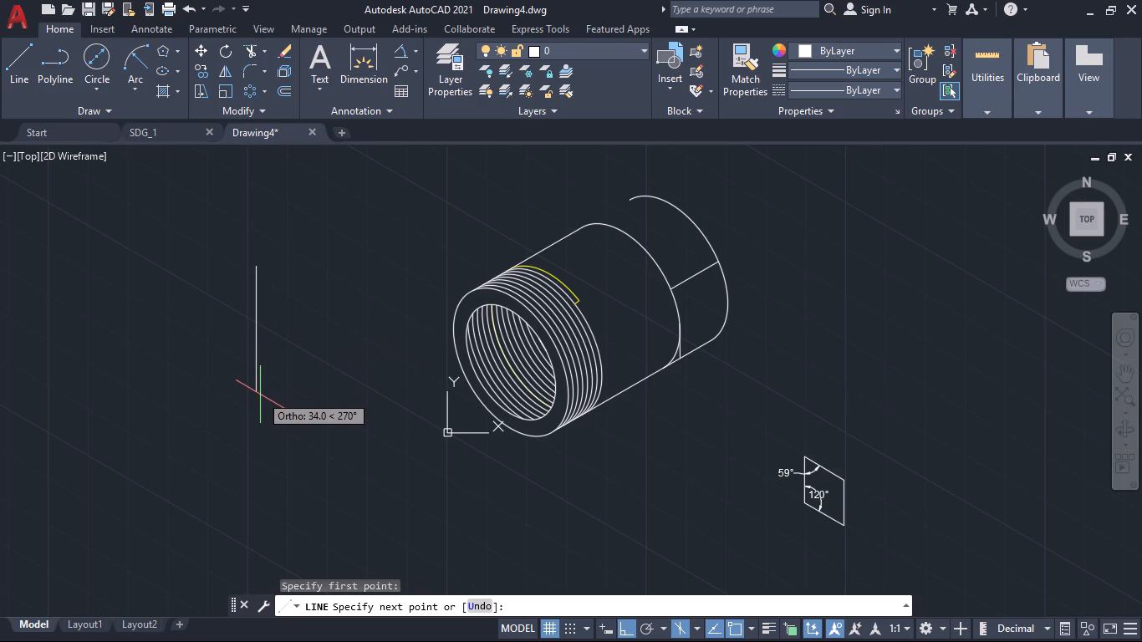
{"action": "key", "text": "9"}
{"action": "key", "text": "Return"}
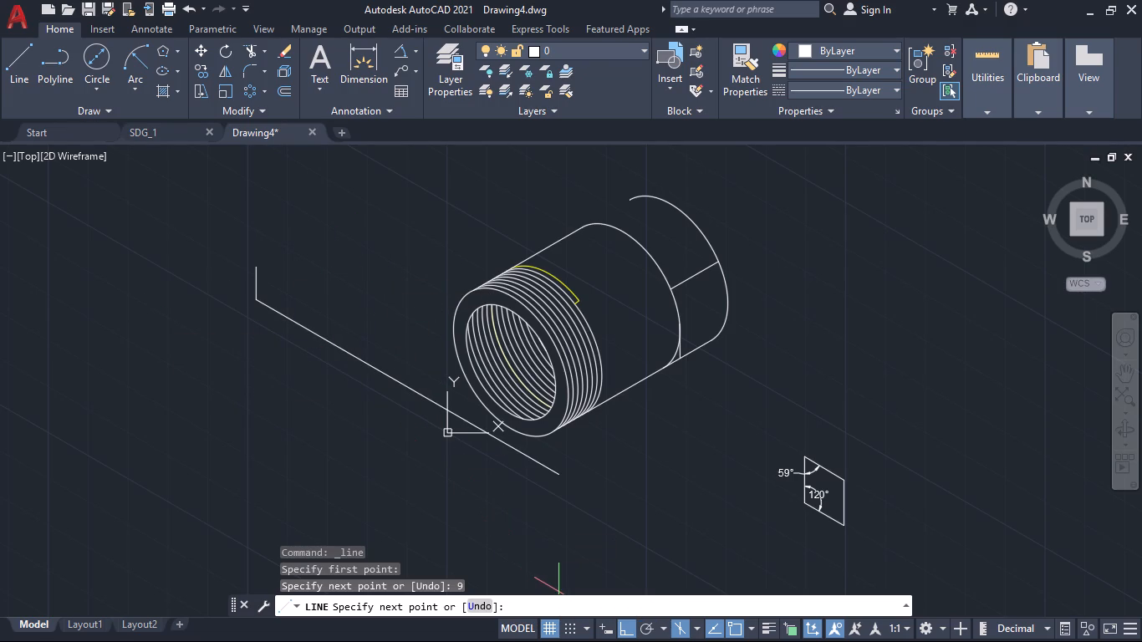
{"action": "left_click", "coordinate": [700, 627]}
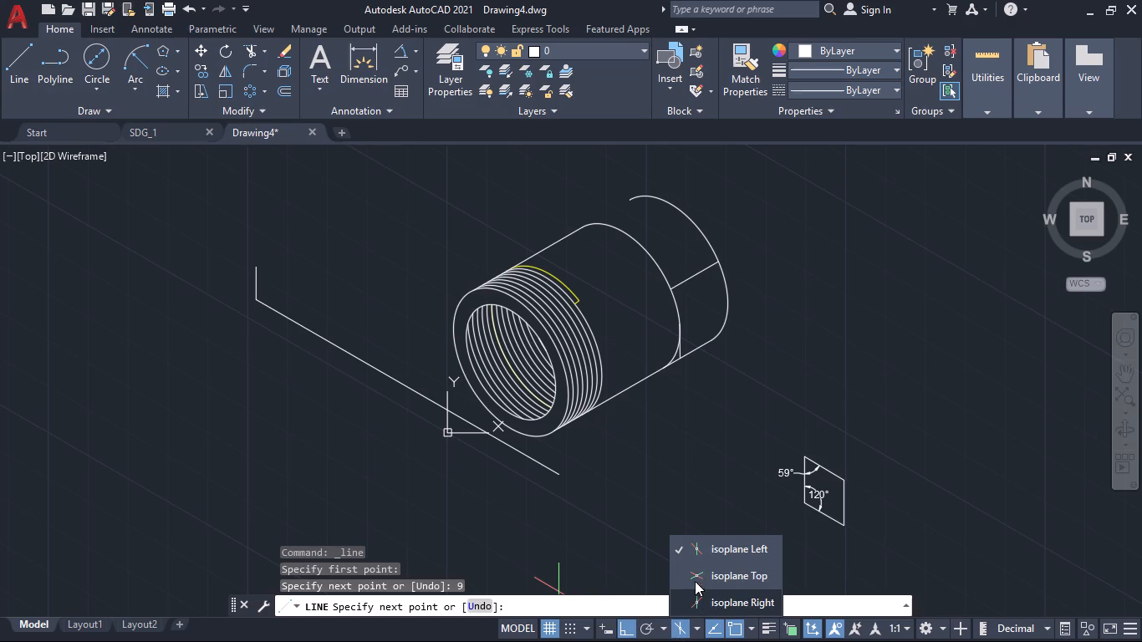
{"action": "left_click", "coordinate": [698, 600]}
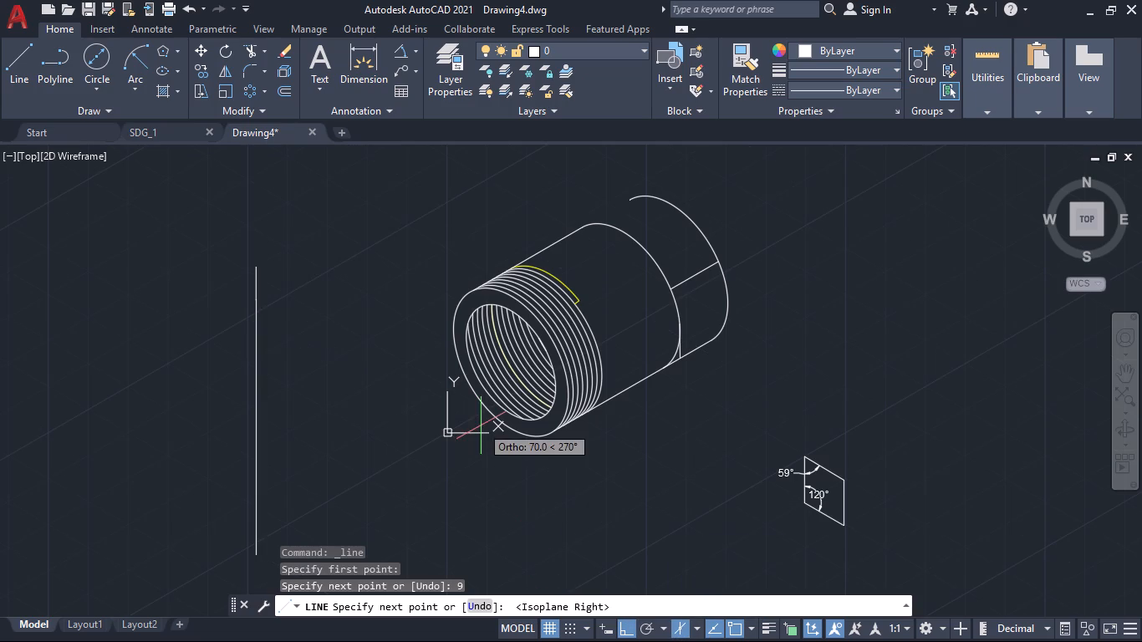
{"action": "type", "text": "15"}
{"action": "key", "text": "Return"}
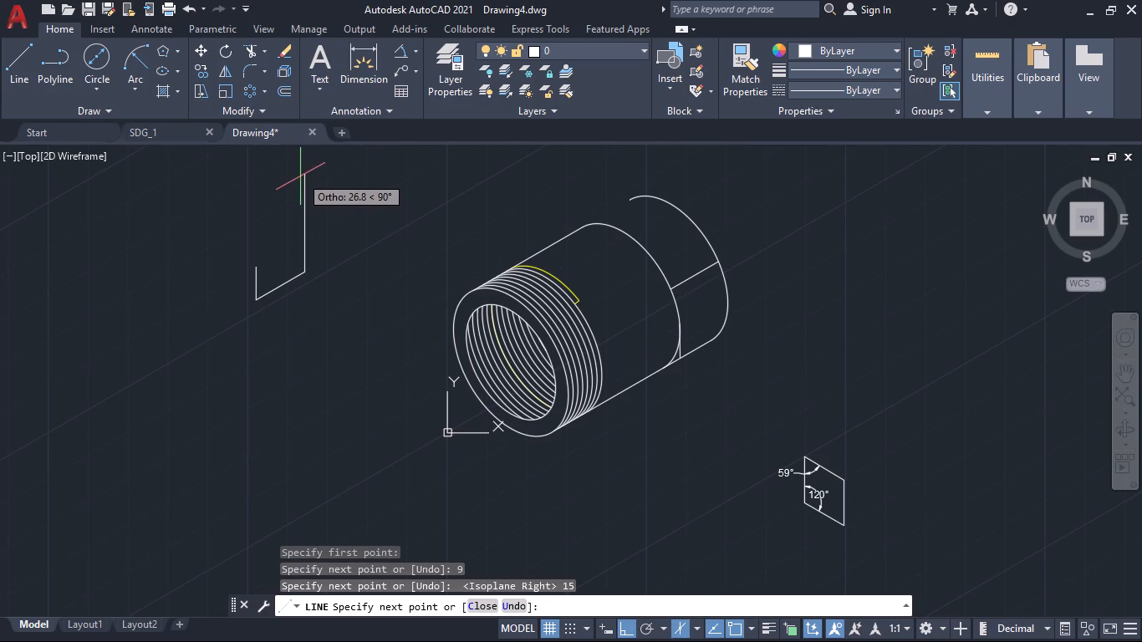
{"action": "key", "text": "9"}
{"action": "key", "text": "Return"}
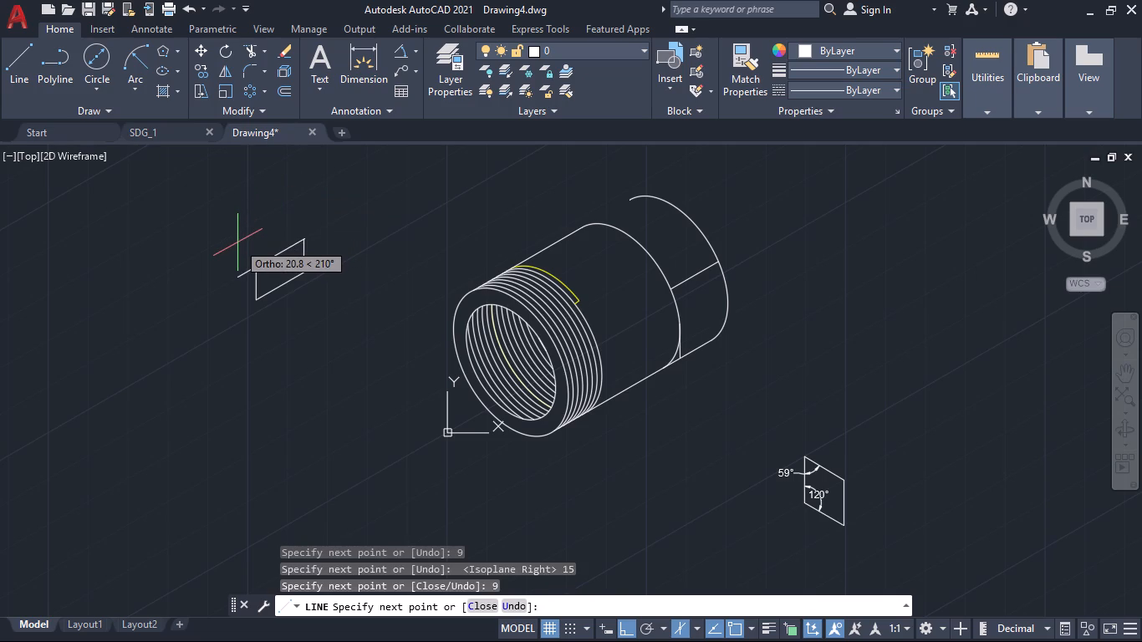
{"action": "type", "text": "15"}
{"action": "key", "text": "Return"}
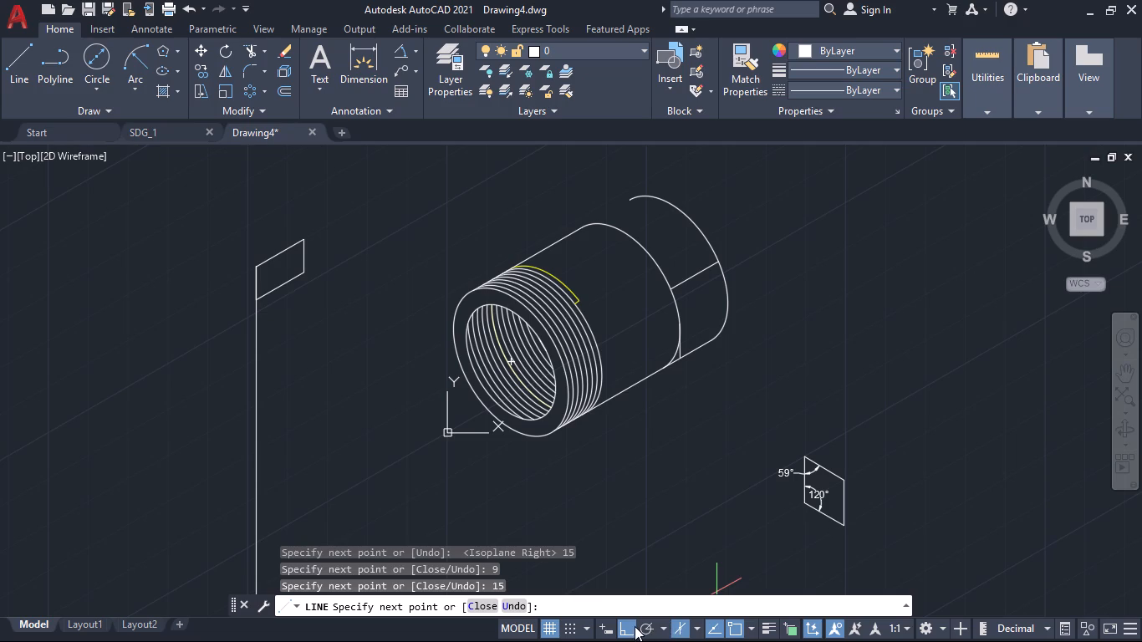
{"action": "left_click", "coordinate": [698, 622]}
{"action": "left_click", "coordinate": [686, 542]}
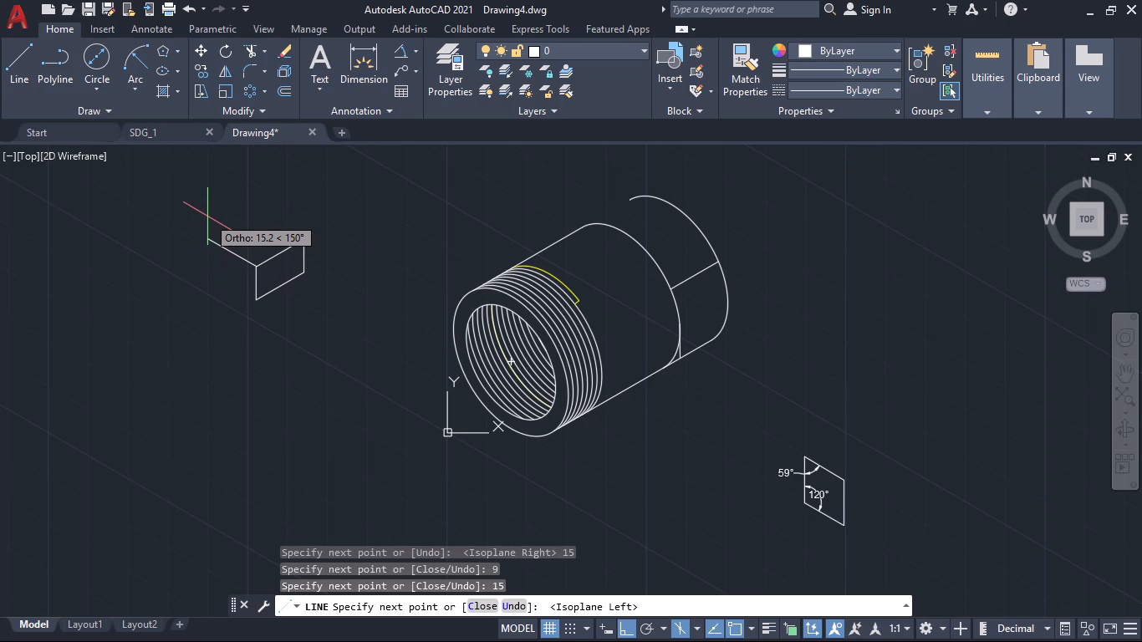
{"action": "key", "text": "Escape"}
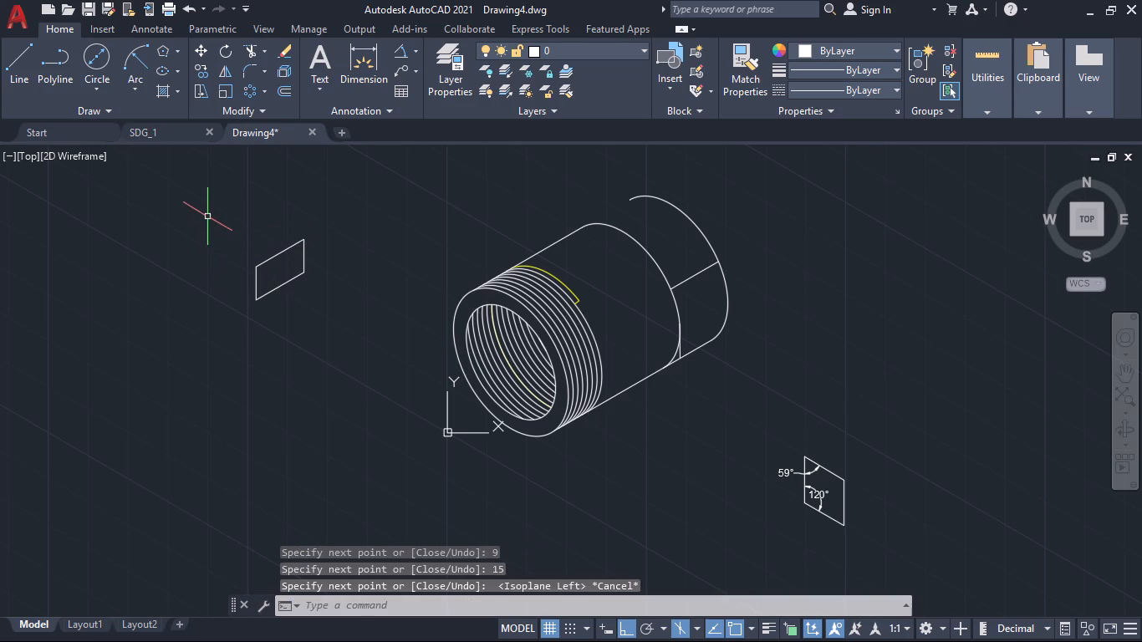
Erase the parallelogram in the empty space beside the threaded end.
{"action": "left_click", "coordinate": [213, 217]}
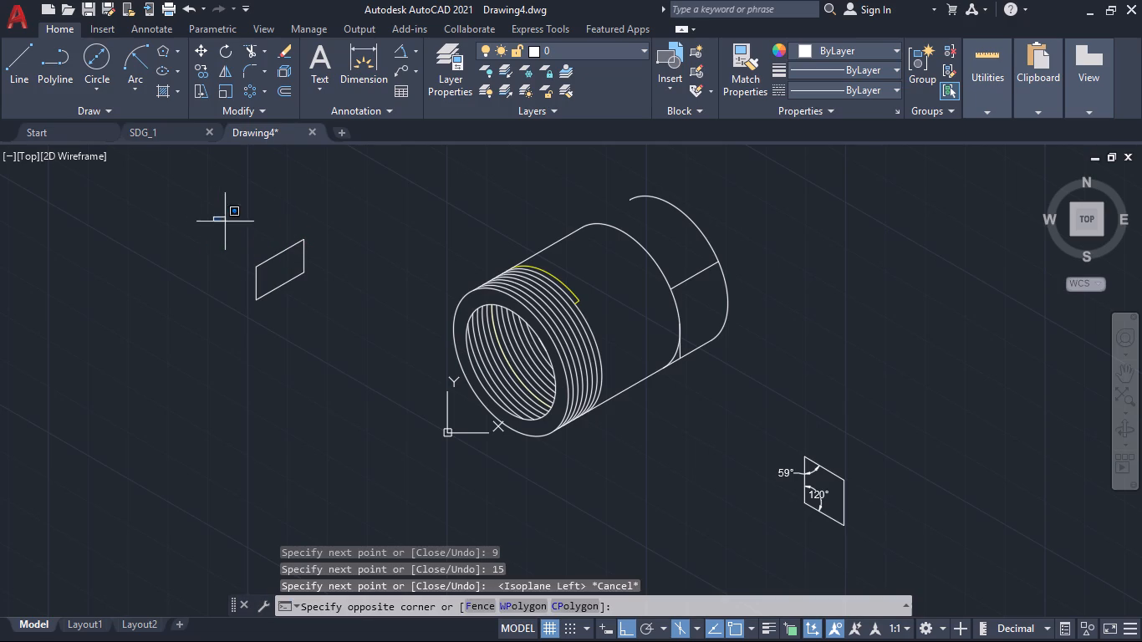
{"action": "left_click", "coordinate": [345, 293]}
{"action": "left_click", "coordinate": [358, 322]}
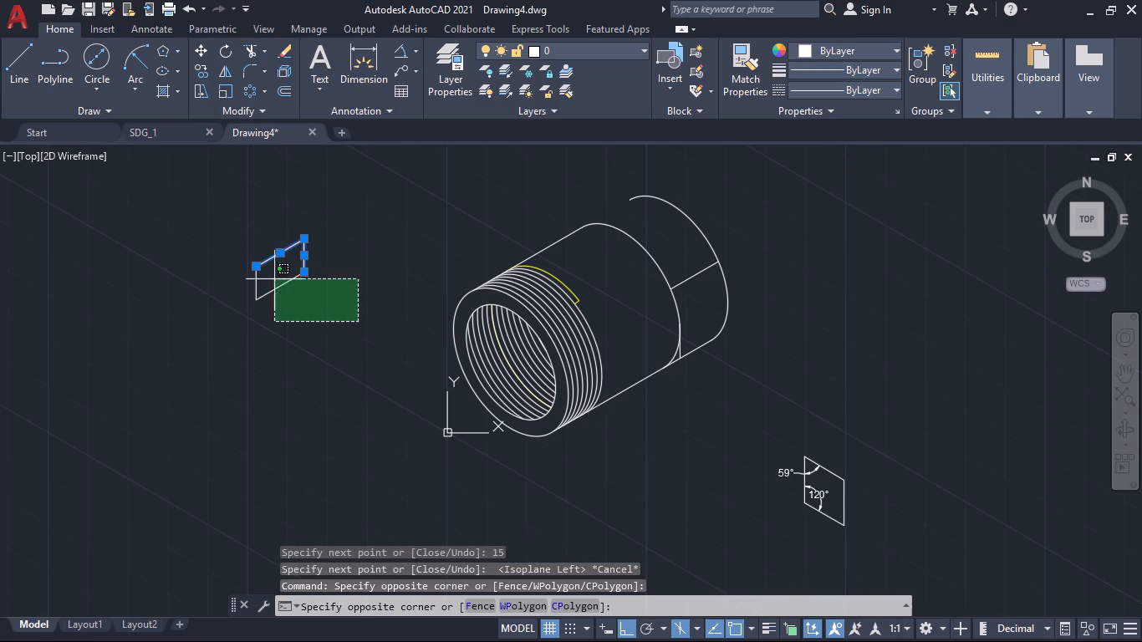
{"action": "left_click", "coordinate": [209, 232]}
{"action": "key", "text": "Delete"}
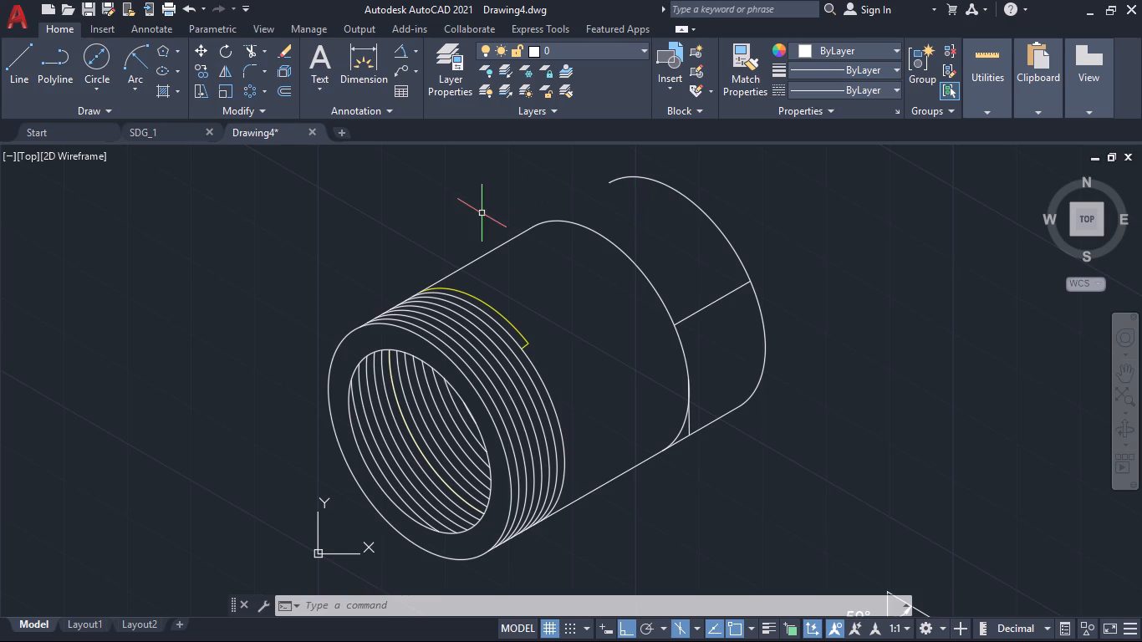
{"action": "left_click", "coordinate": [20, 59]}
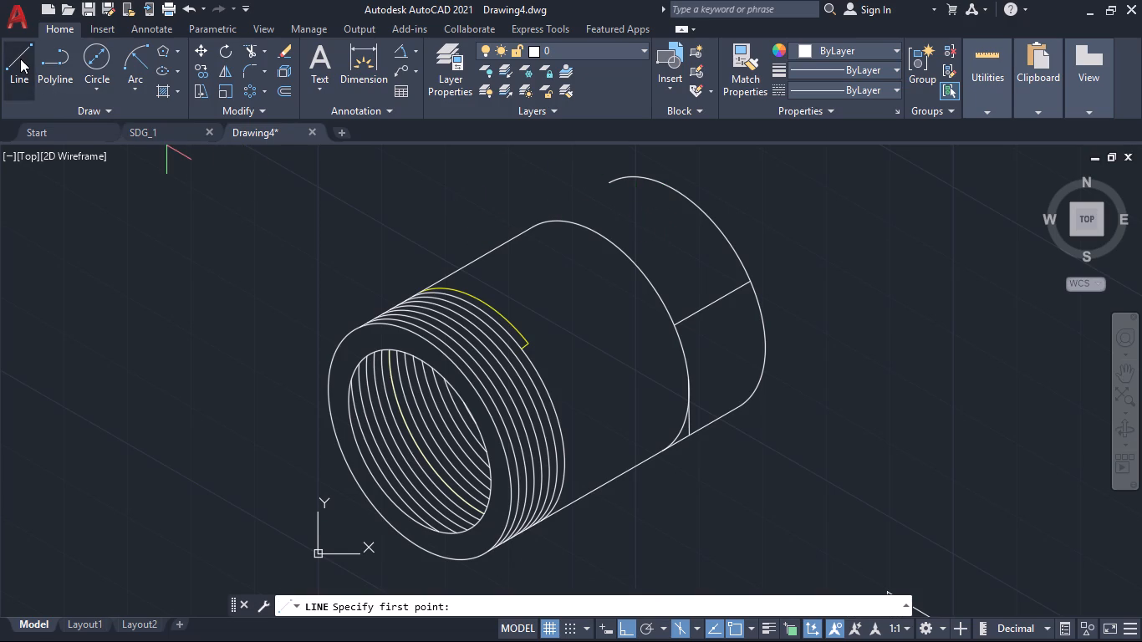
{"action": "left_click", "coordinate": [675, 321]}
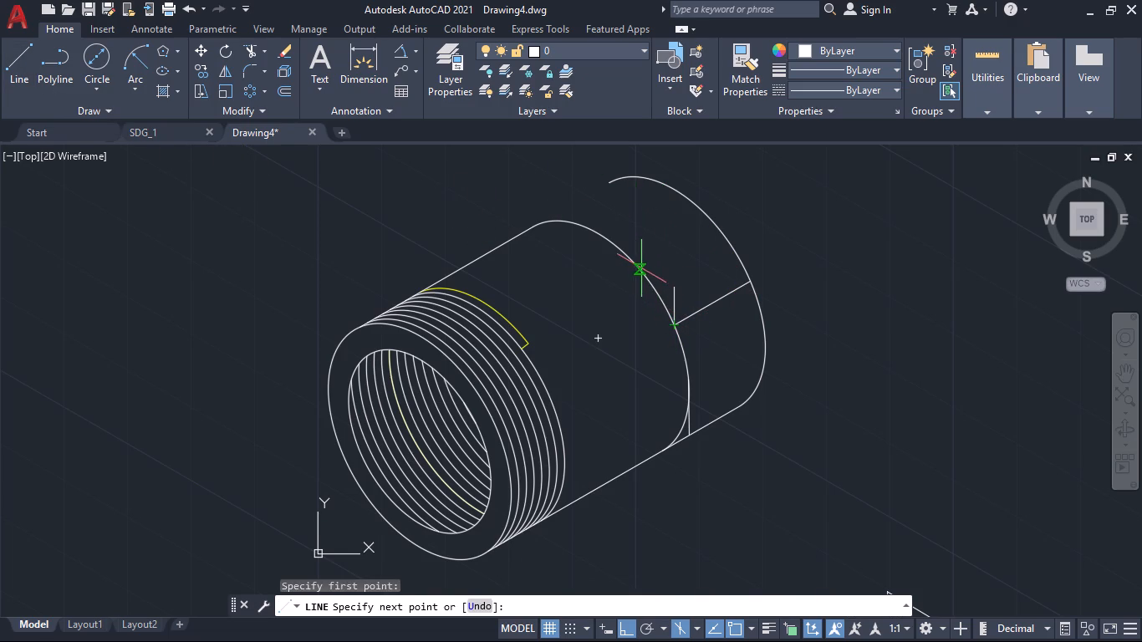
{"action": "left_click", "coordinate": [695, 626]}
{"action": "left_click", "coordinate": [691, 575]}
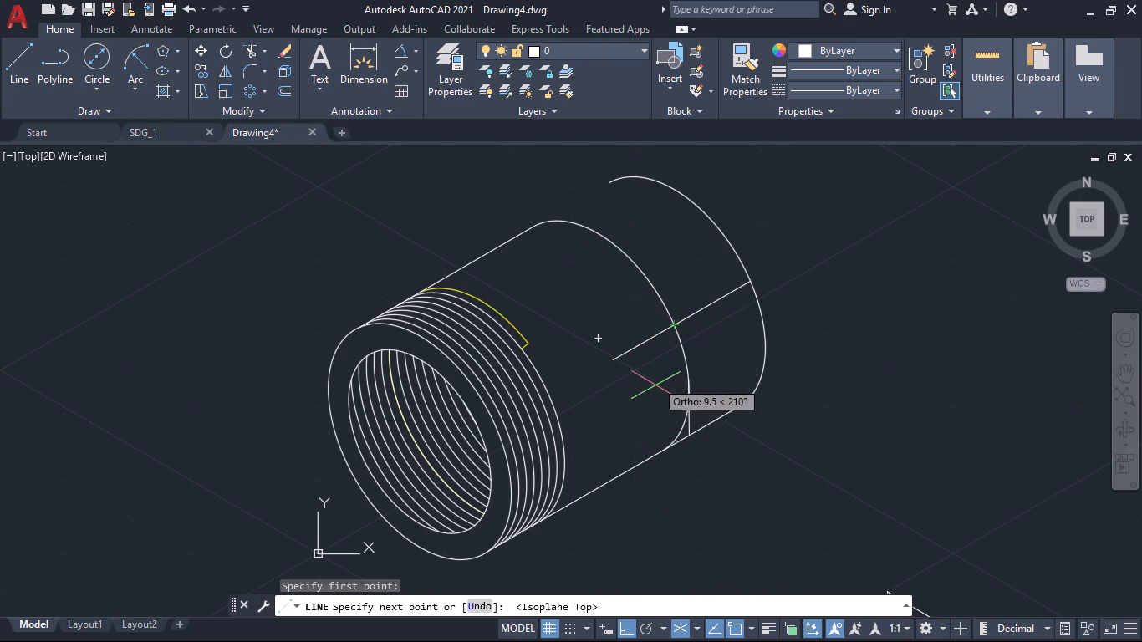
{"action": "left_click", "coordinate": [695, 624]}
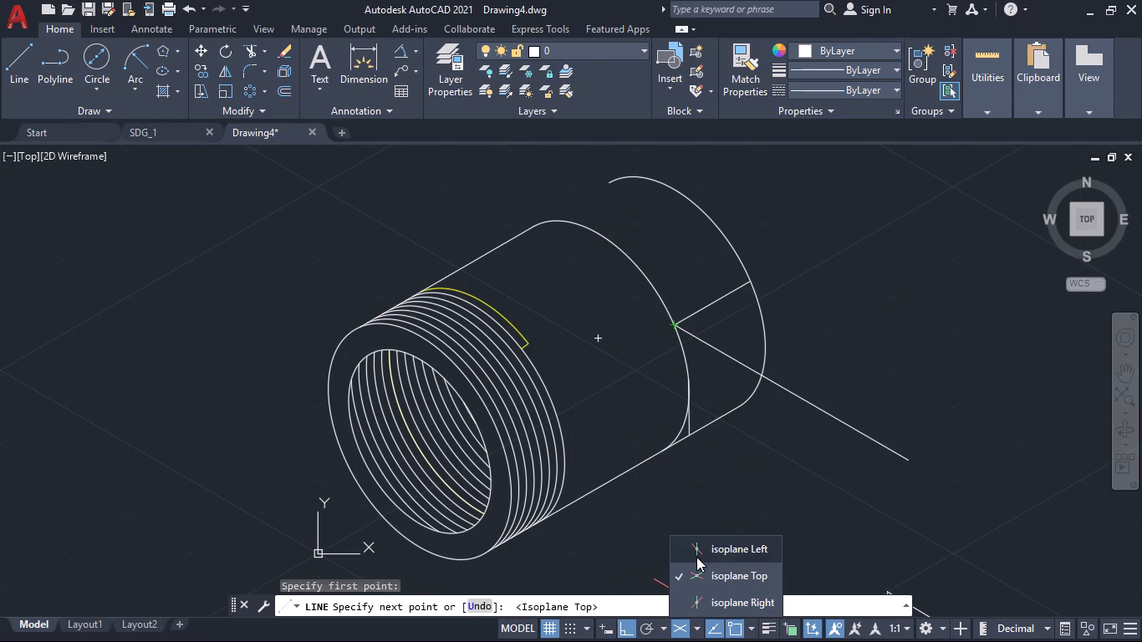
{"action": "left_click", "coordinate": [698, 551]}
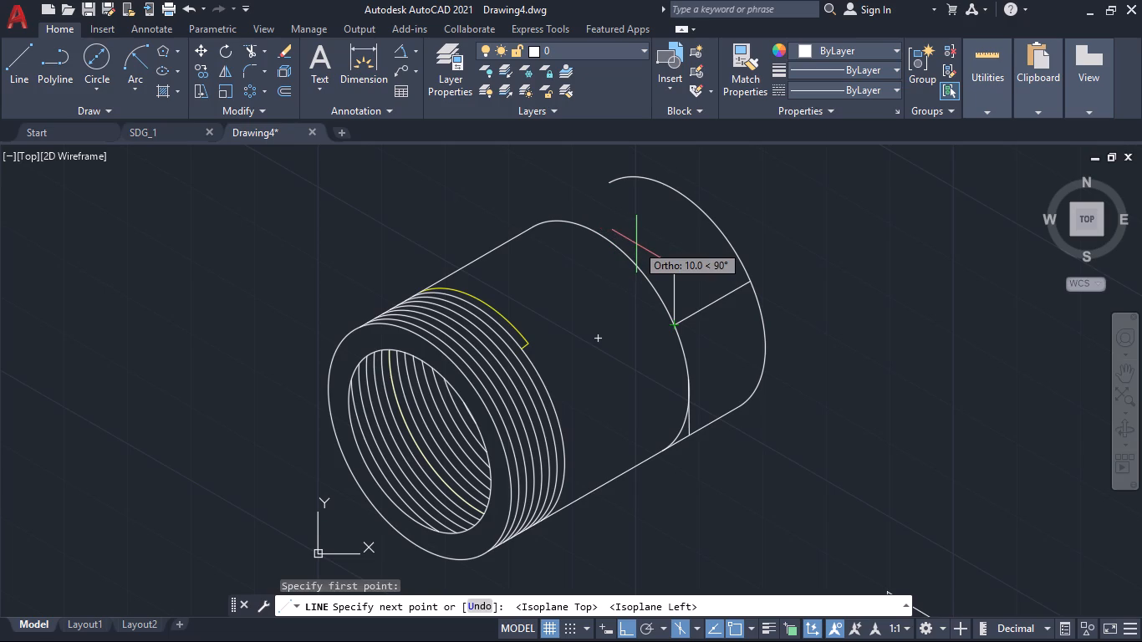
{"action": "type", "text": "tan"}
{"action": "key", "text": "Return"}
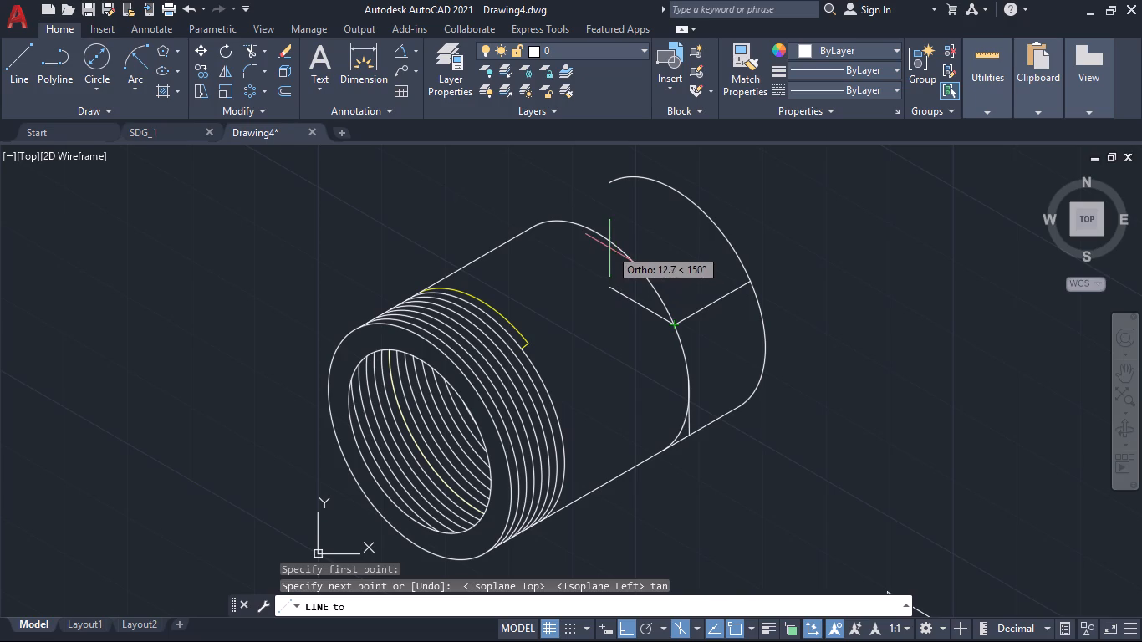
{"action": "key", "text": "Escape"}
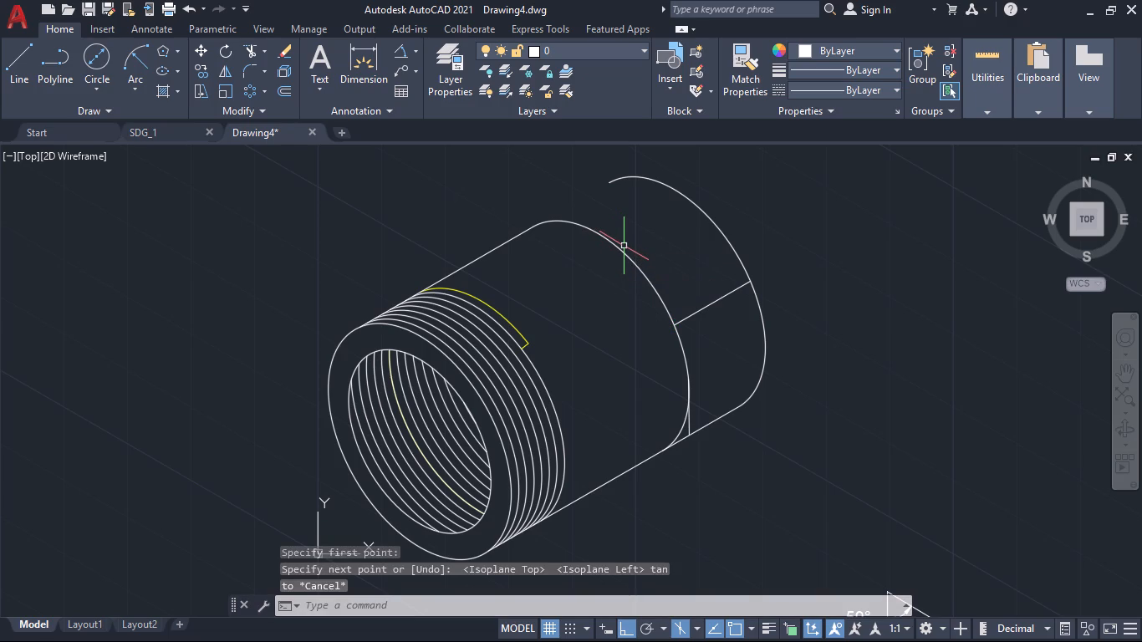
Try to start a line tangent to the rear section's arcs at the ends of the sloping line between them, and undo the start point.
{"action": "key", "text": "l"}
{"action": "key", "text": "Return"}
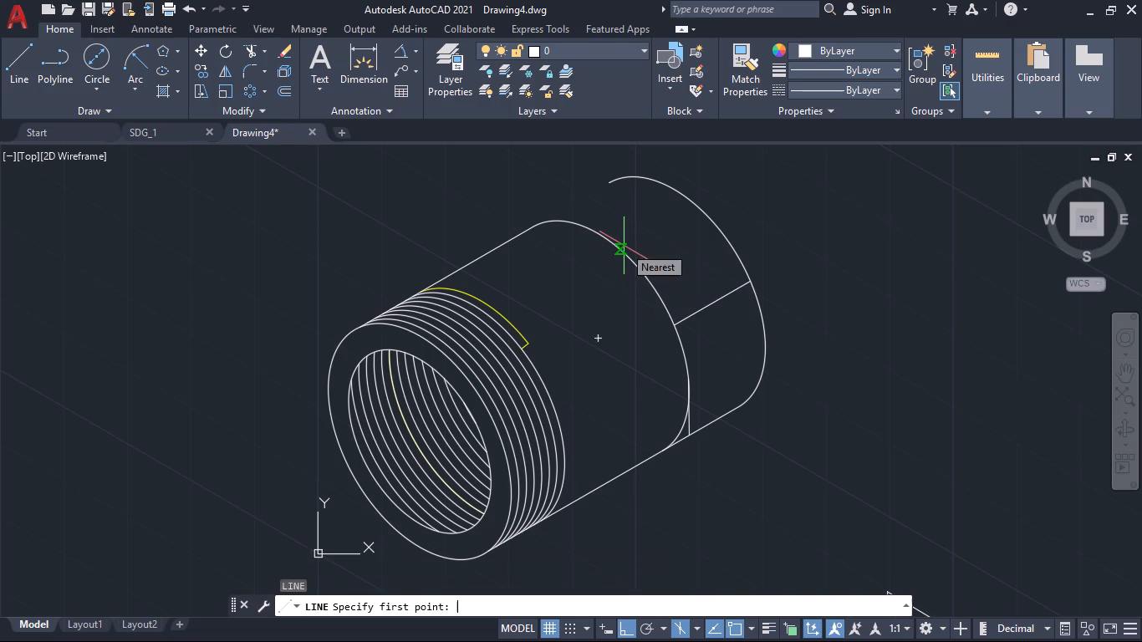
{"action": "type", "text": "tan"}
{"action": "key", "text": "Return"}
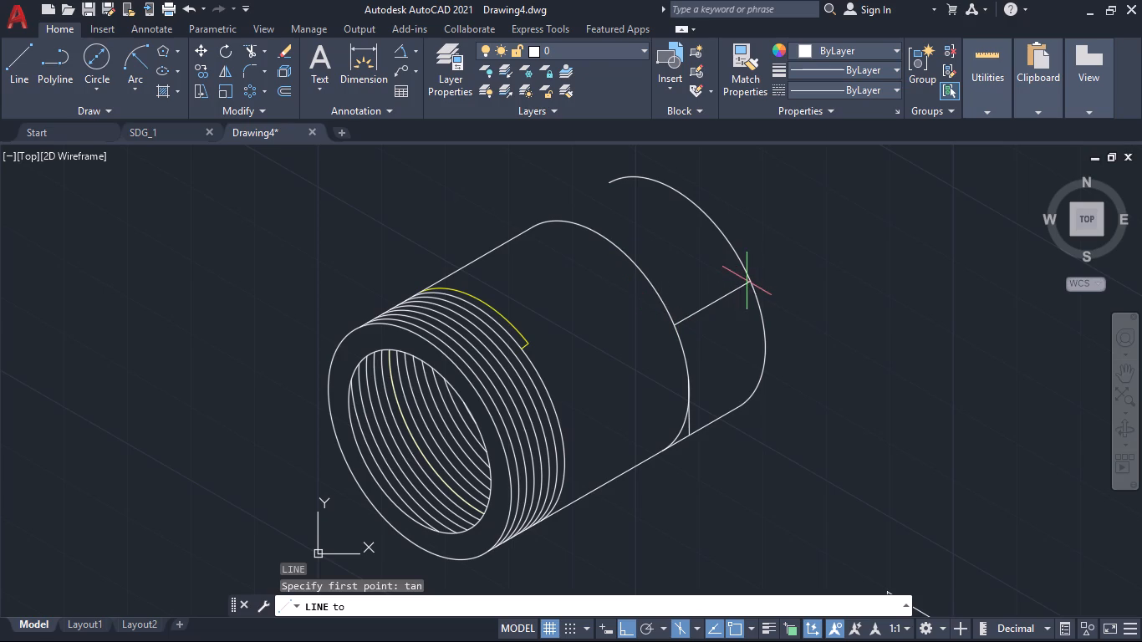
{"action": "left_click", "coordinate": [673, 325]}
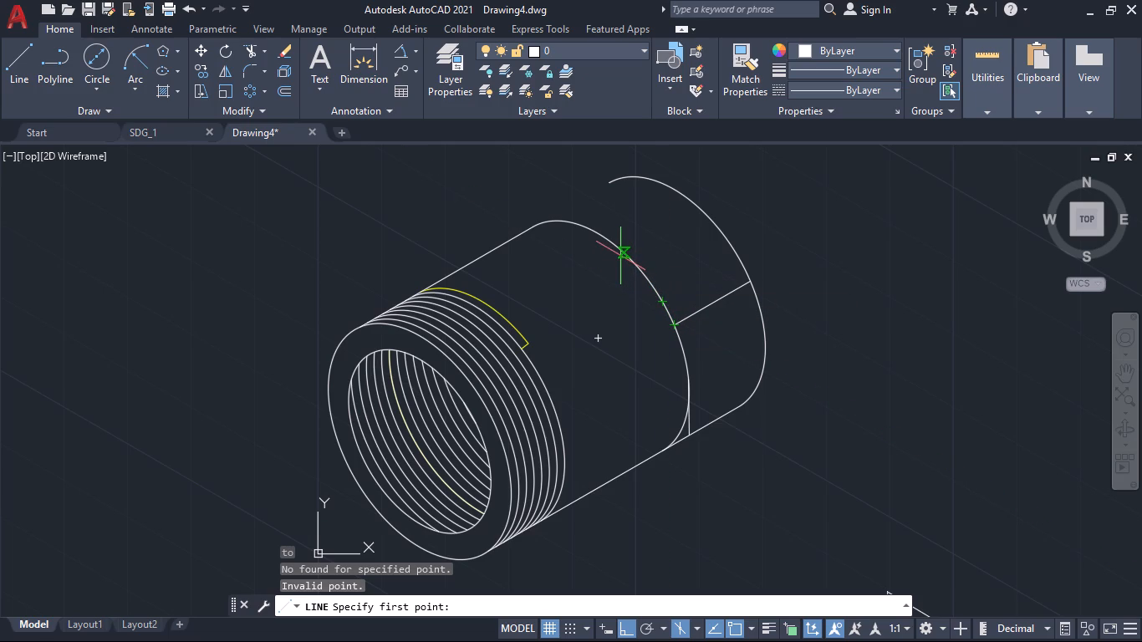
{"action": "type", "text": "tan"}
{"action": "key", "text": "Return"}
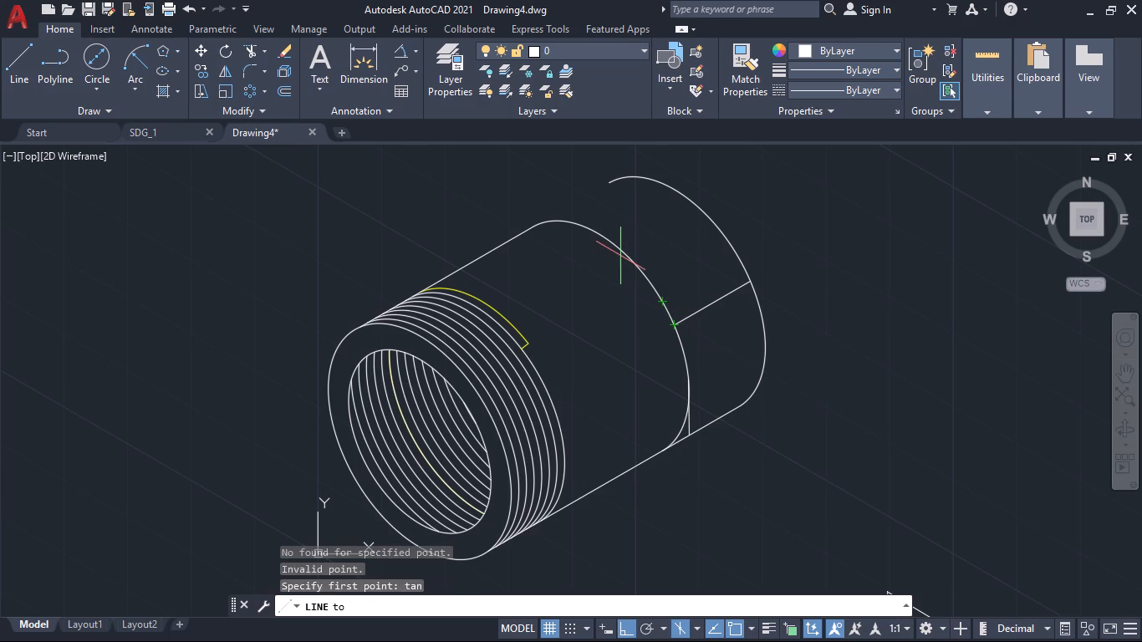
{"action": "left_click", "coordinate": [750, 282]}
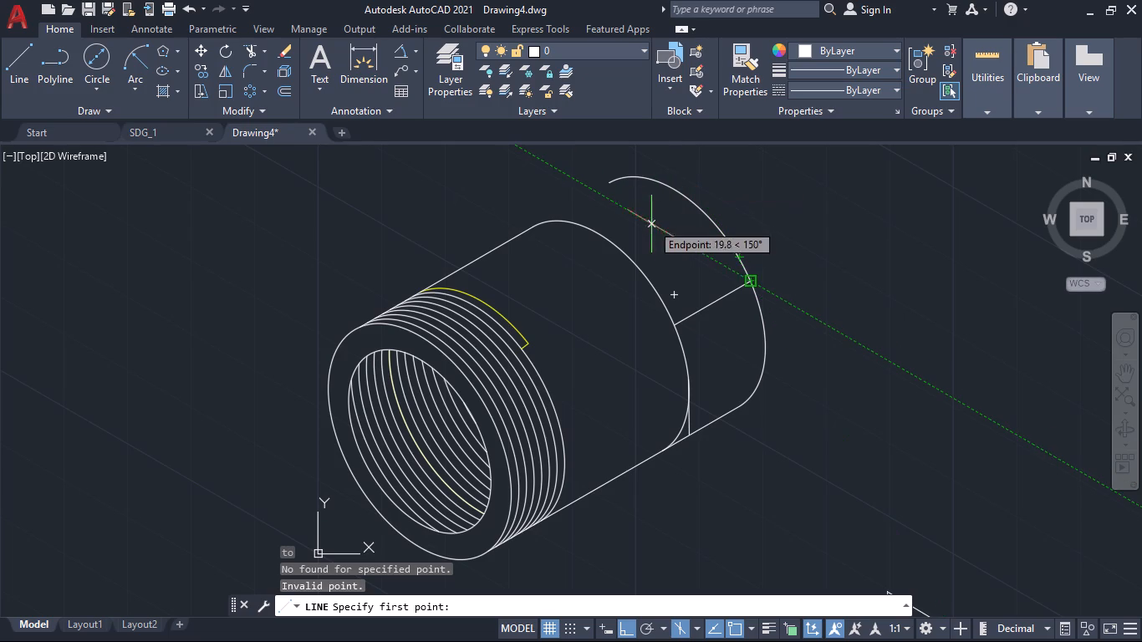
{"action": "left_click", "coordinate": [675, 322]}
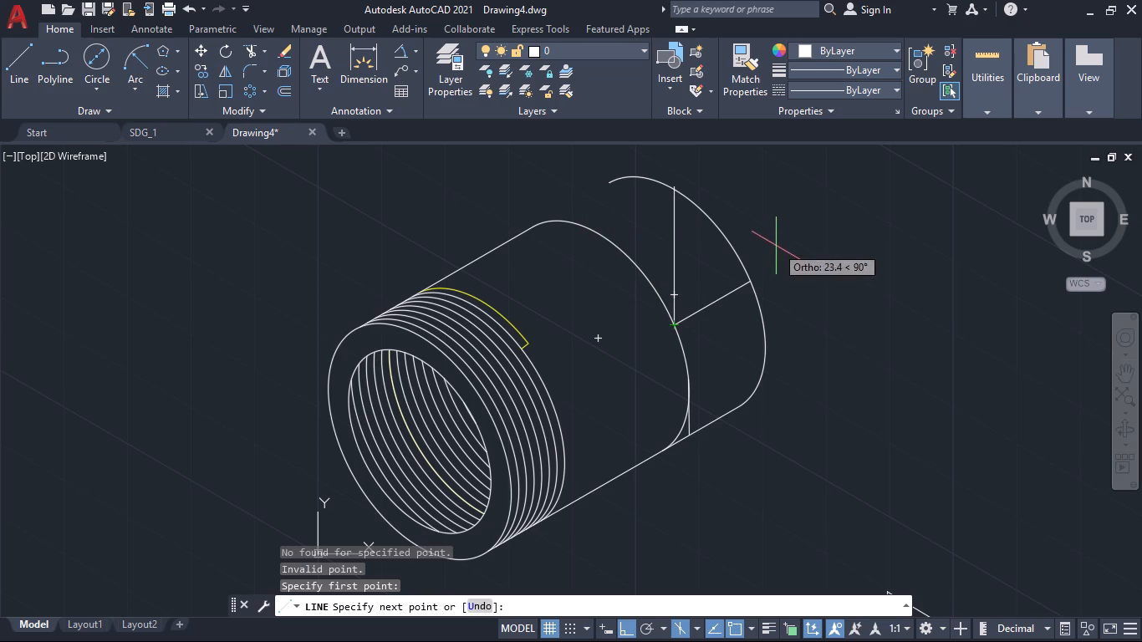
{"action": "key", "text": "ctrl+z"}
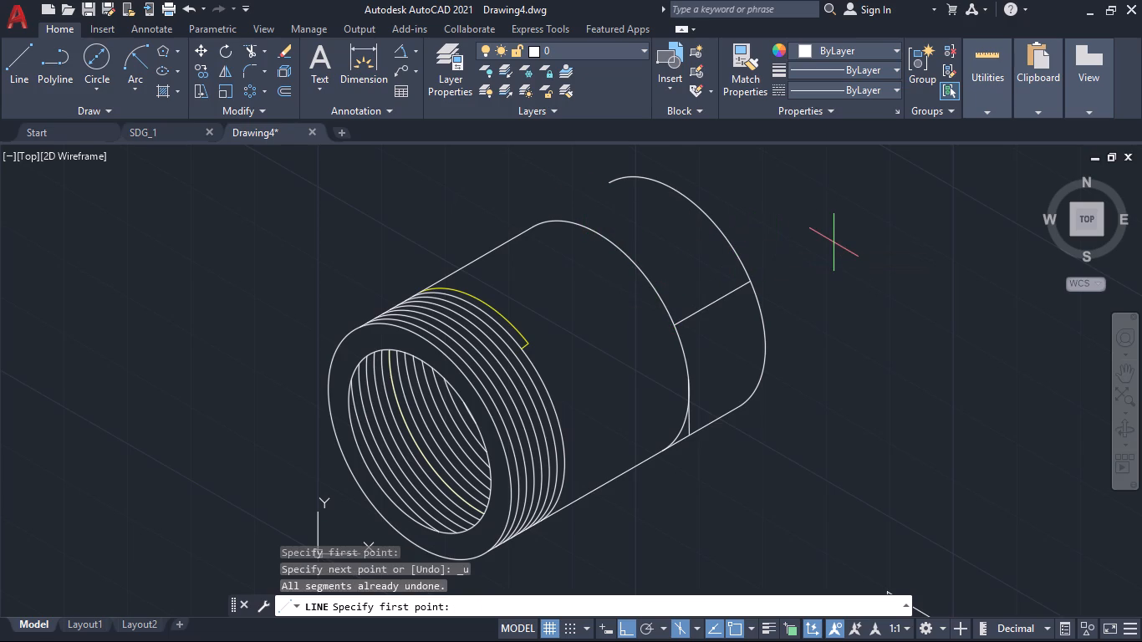
Draw connected lines from the sloping line's rear end to the rear arc's quadrant, about 8 mm vertically, about 8 mm at 150°, and back.
{"action": "left_click", "coordinate": [751, 283]}
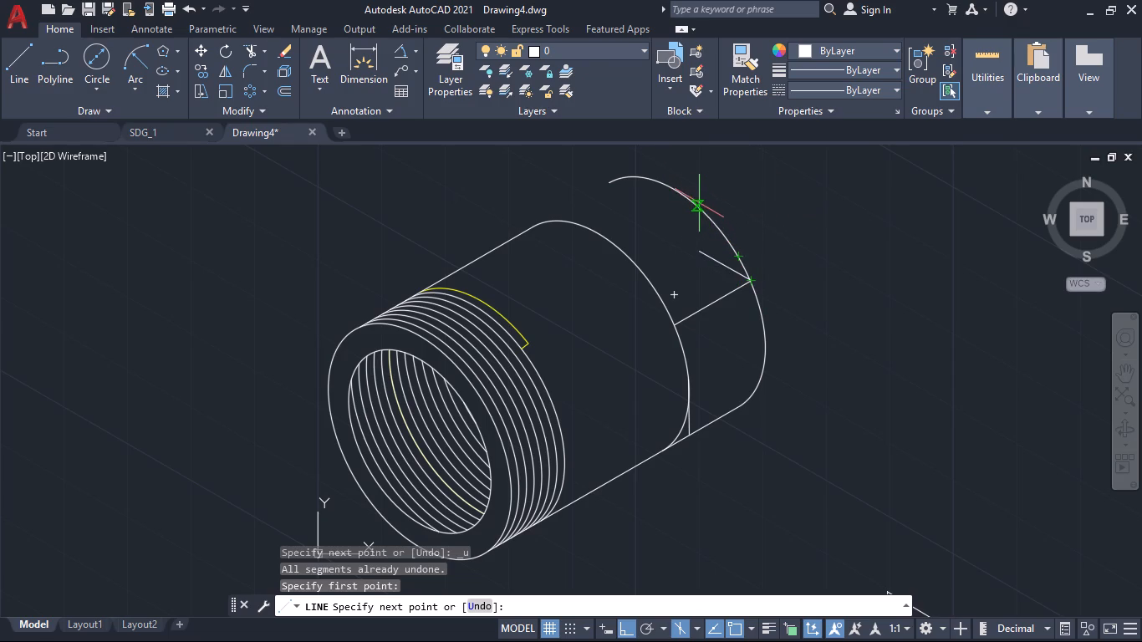
{"action": "type", "text": "tan"}
{"action": "key", "text": "Return"}
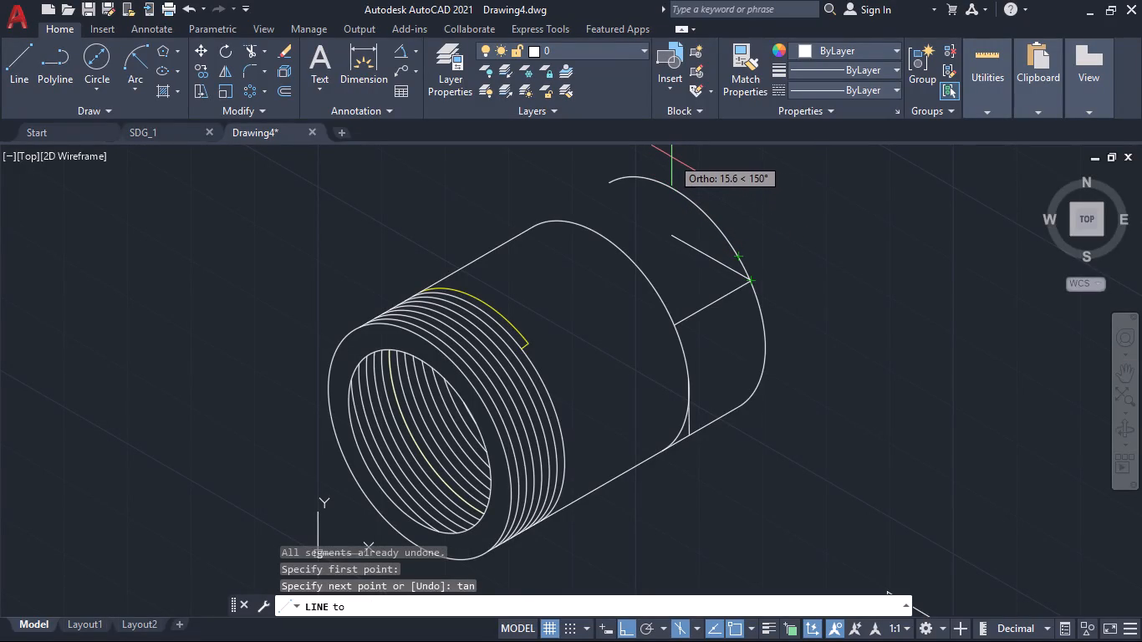
{"action": "left_click", "coordinate": [738, 256]}
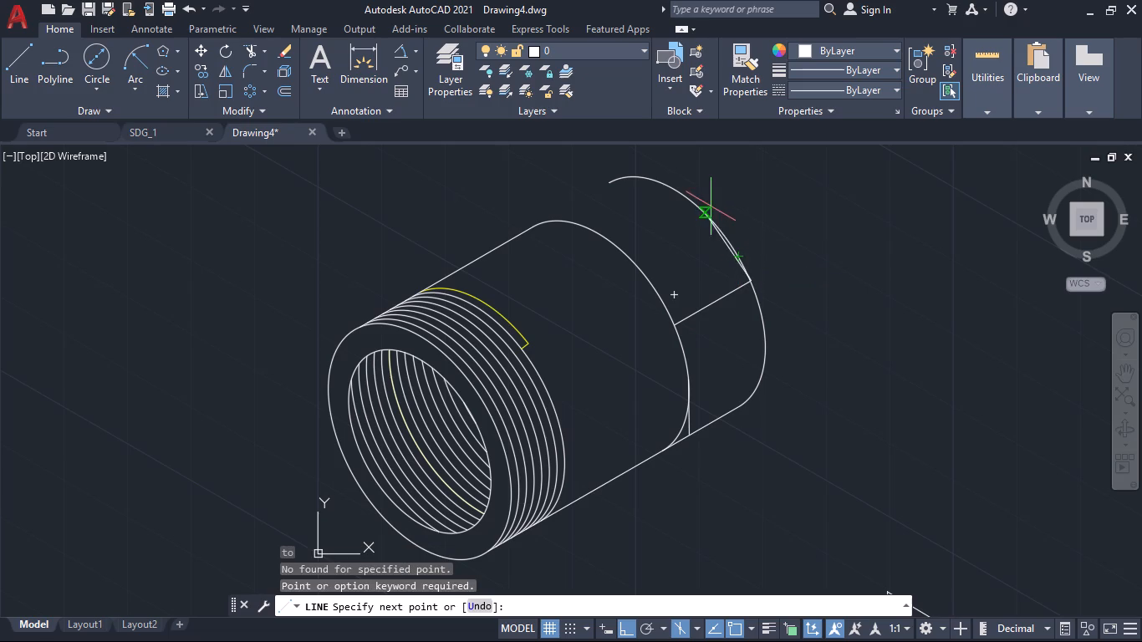
{"action": "left_click", "coordinate": [742, 256]}
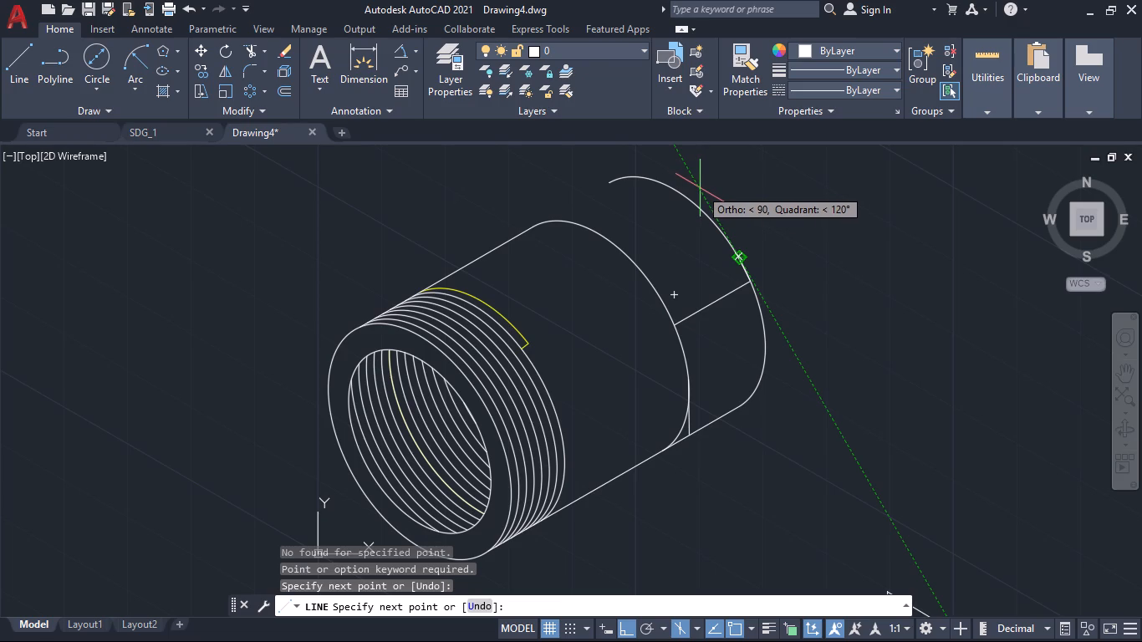
{"action": "left_click", "coordinate": [696, 186]}
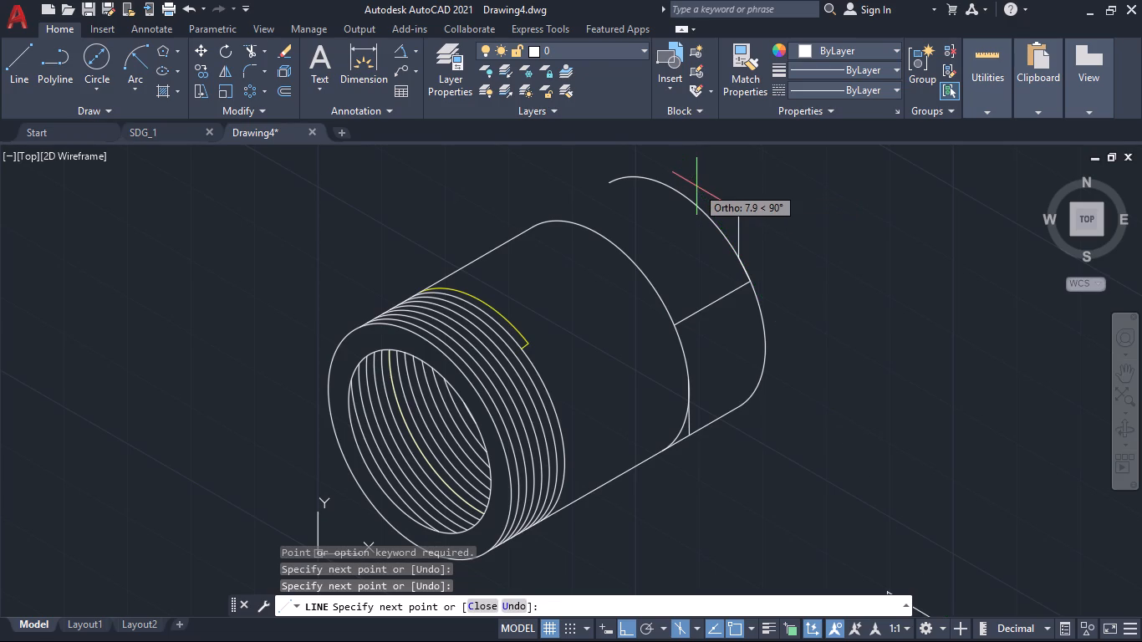
{"action": "left_click", "coordinate": [696, 186]}
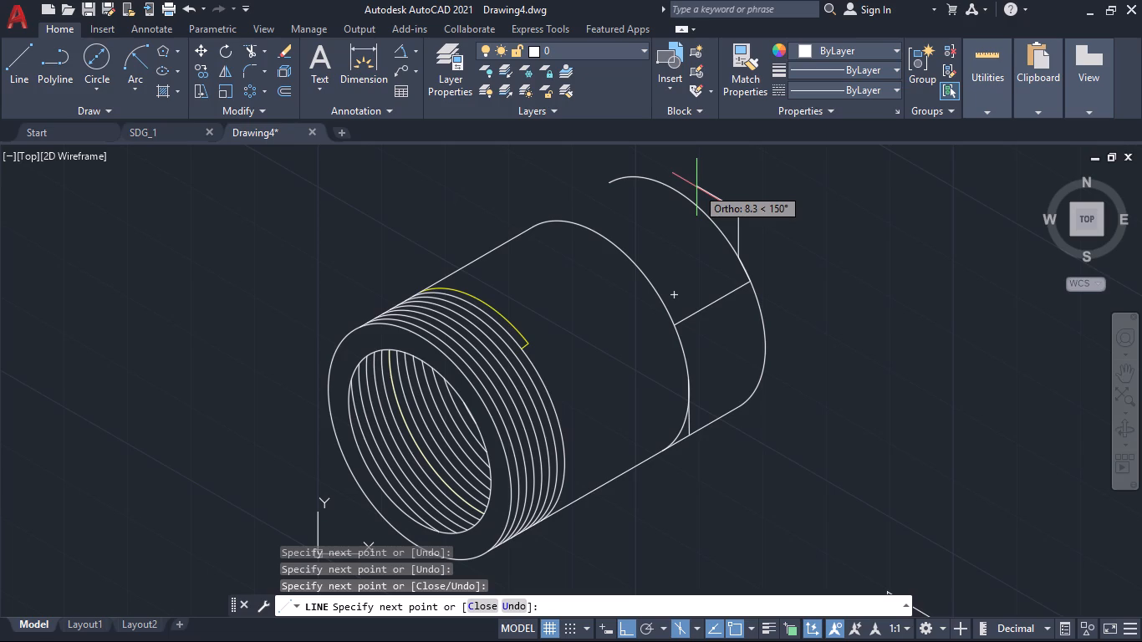
{"action": "left_click", "coordinate": [694, 186]}
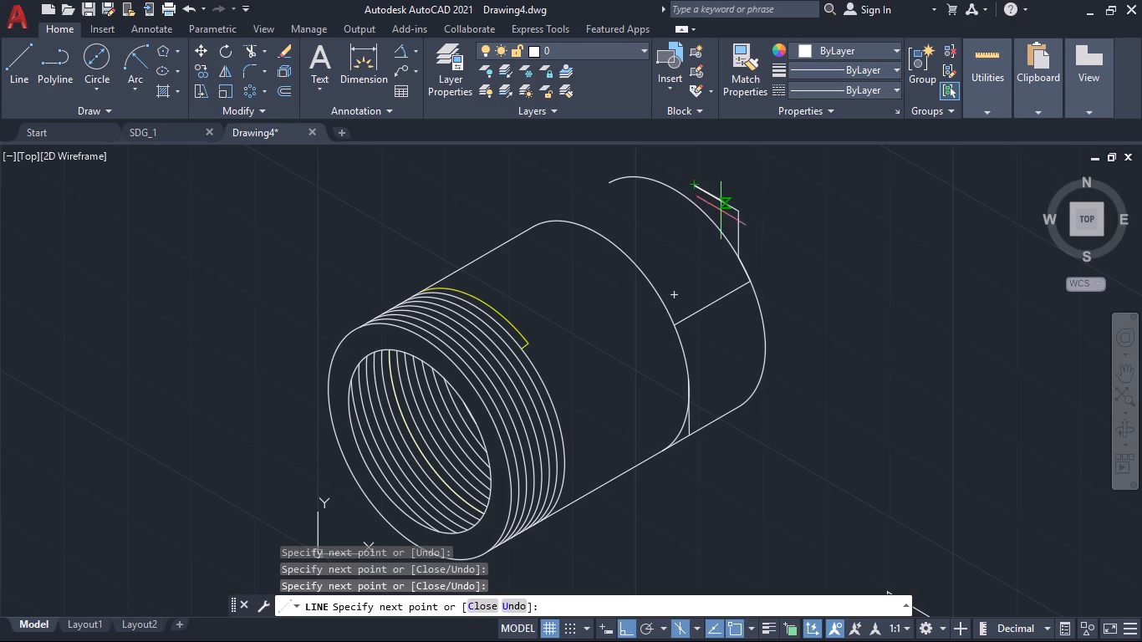
{"action": "left_click", "coordinate": [741, 253]}
{"action": "key", "text": "space"}
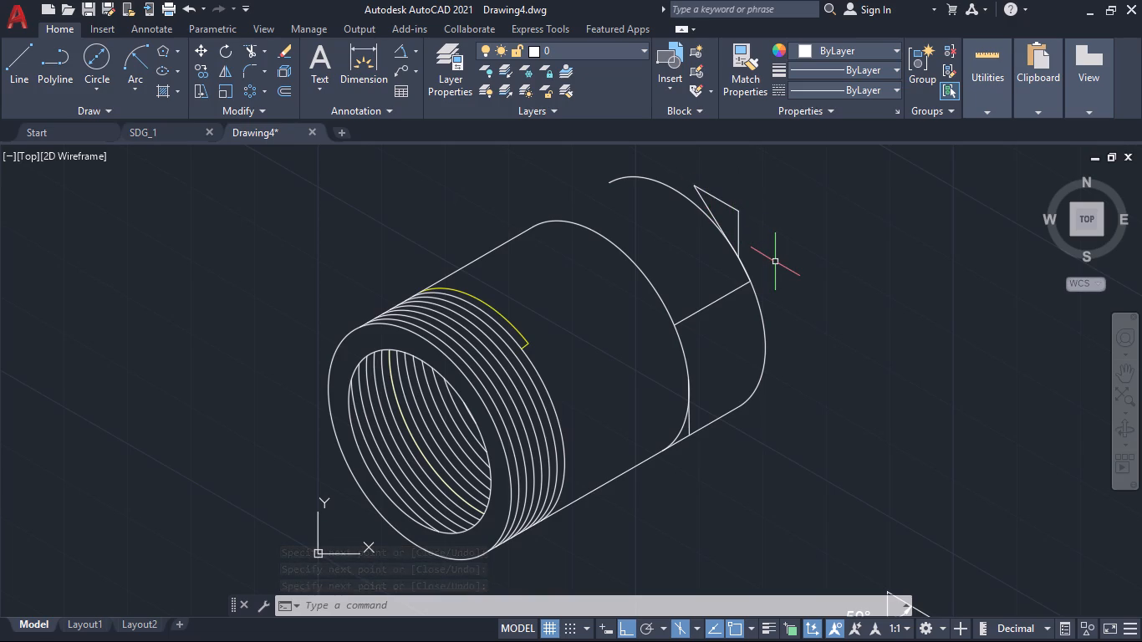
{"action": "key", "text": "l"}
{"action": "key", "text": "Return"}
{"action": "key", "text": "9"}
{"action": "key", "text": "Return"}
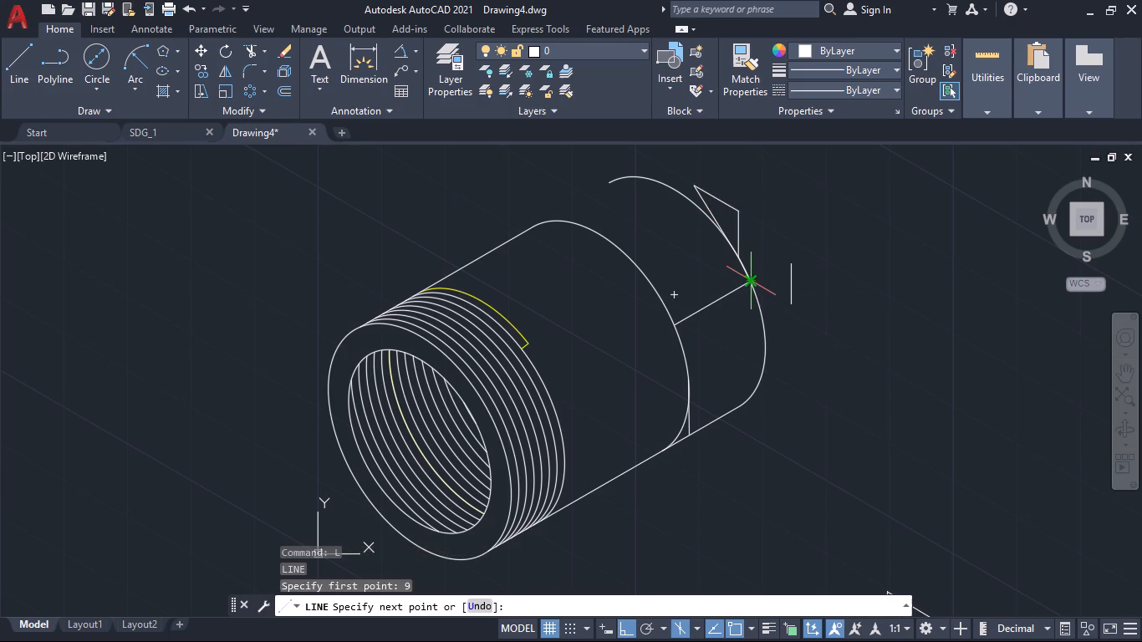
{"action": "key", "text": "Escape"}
Draw a 9 mm vertical line upward from the point where the sloping line meets the rear arc.
{"action": "key", "text": "l"}
{"action": "key", "text": "Return"}
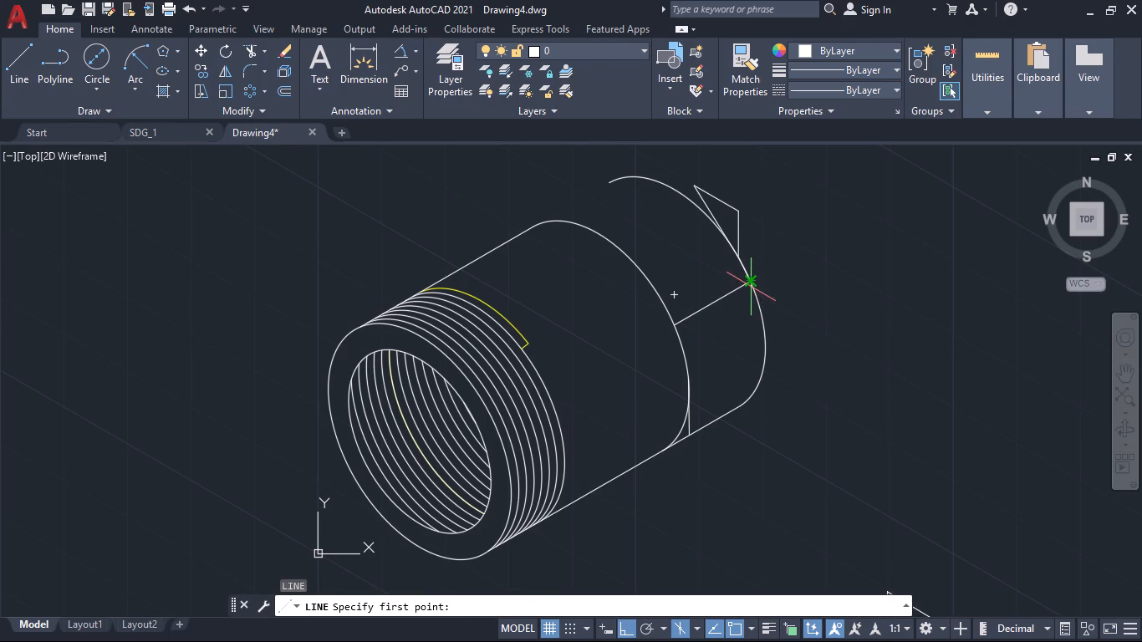
{"action": "left_click", "coordinate": [752, 282]}
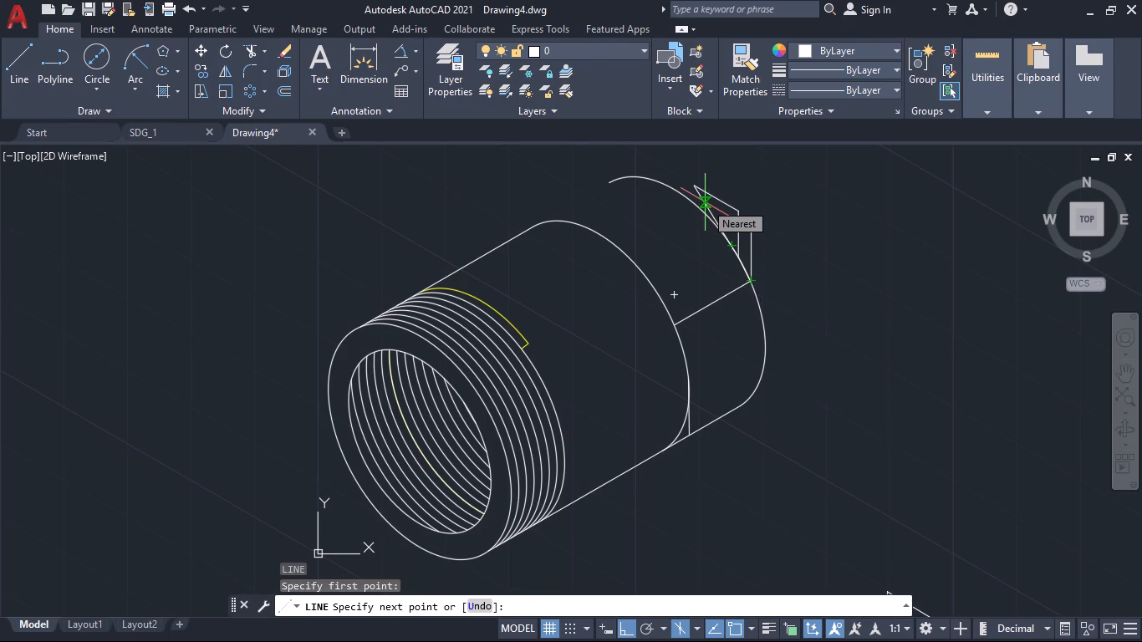
{"action": "key", "text": "9"}
{"action": "key", "text": "Return"}
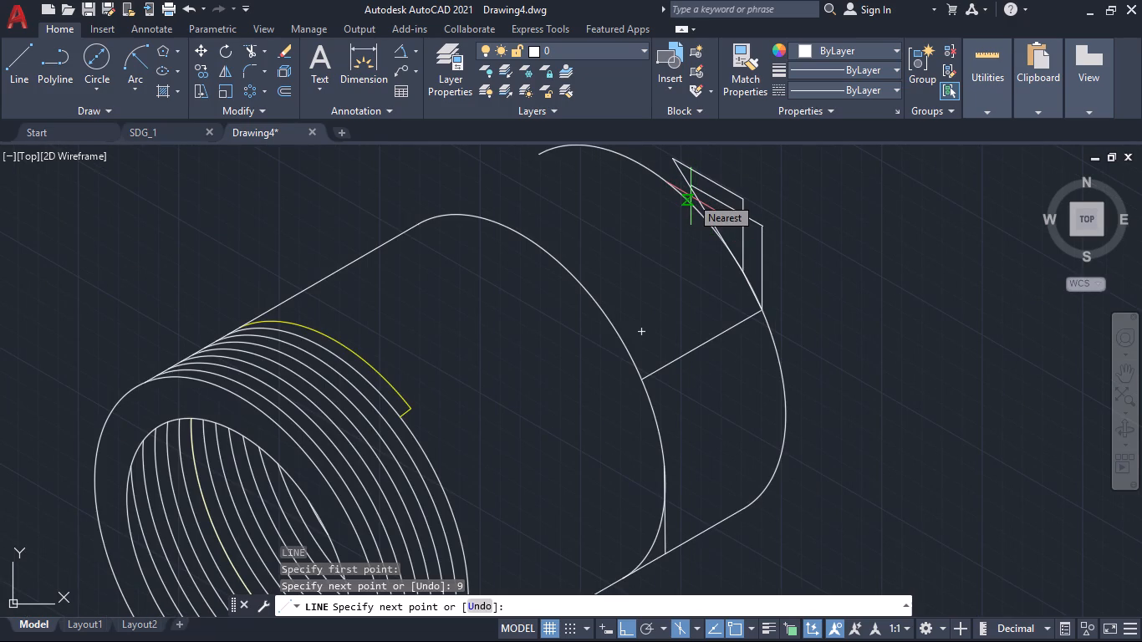
{"action": "key", "text": "Escape"}
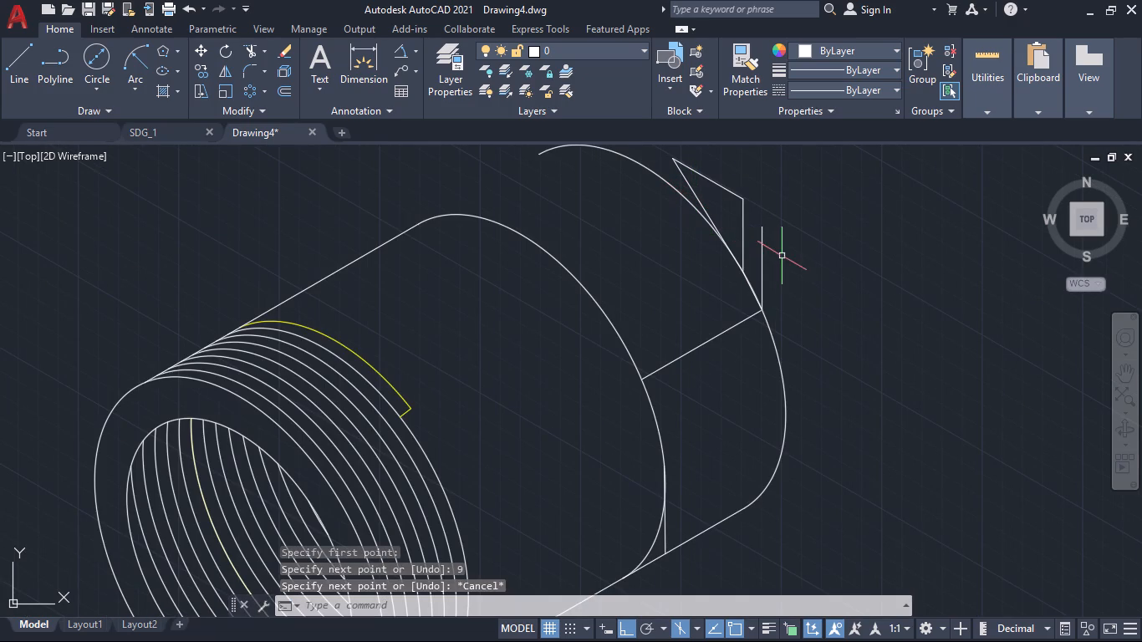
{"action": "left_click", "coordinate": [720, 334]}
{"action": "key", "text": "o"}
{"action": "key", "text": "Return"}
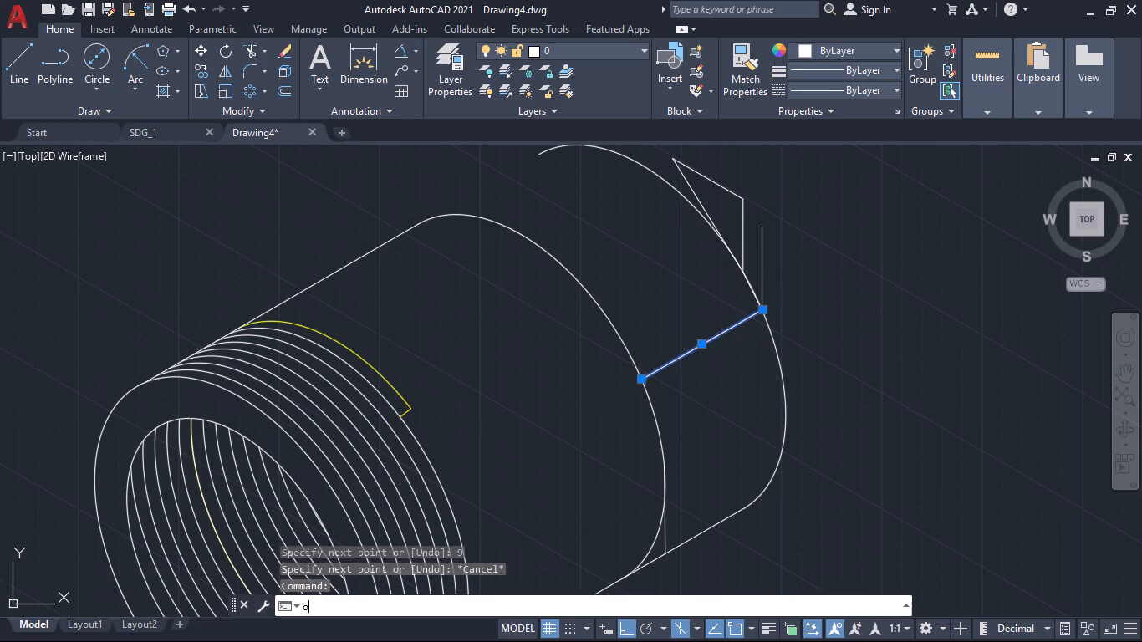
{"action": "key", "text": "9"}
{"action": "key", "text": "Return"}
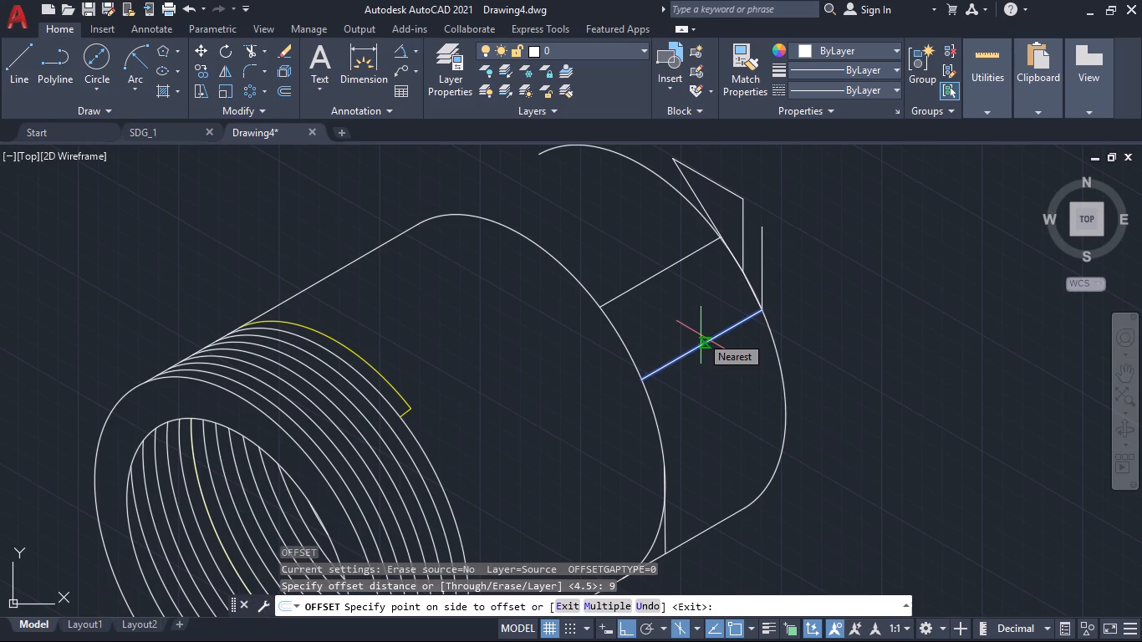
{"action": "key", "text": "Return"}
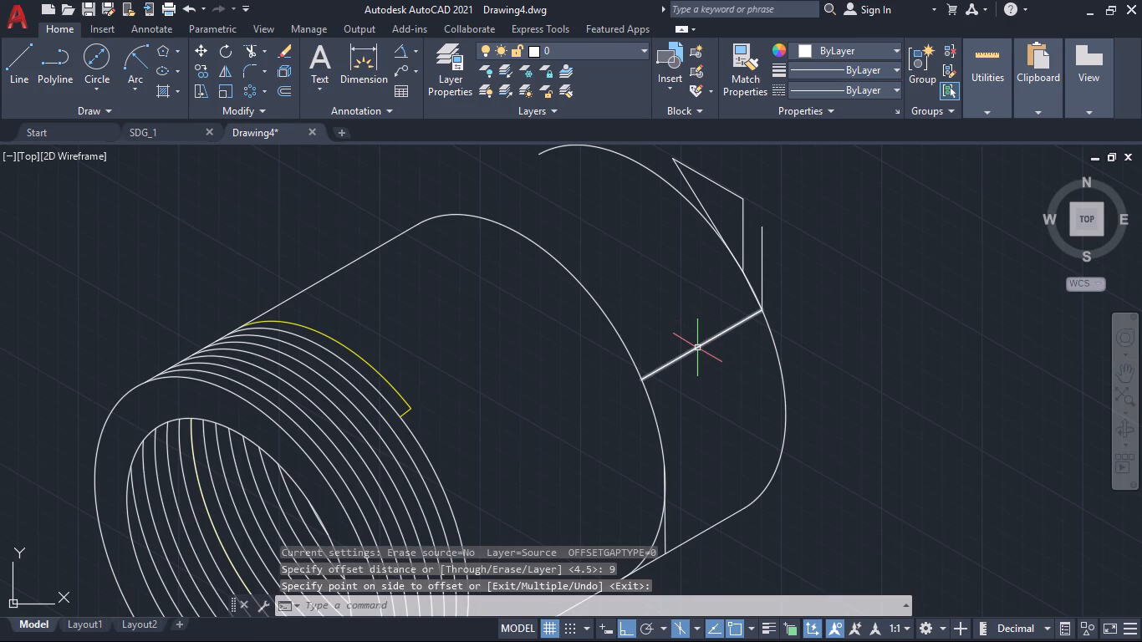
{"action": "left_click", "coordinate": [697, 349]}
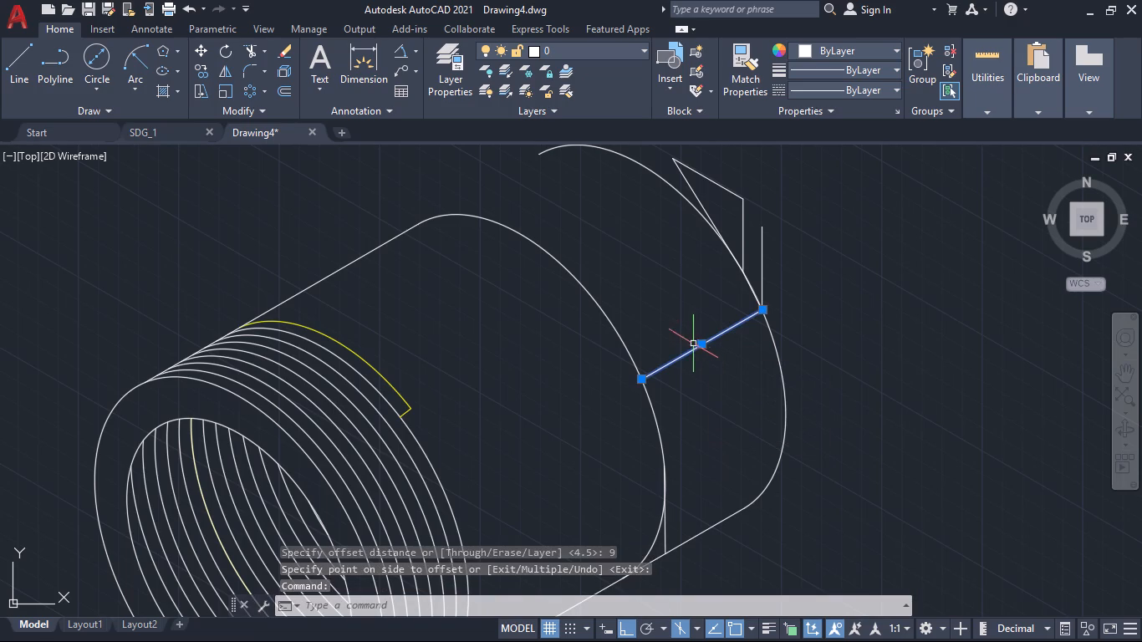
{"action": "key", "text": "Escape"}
Offset the sloping line between the rear section's two arcs by 9 mm toward the section's upper side.
{"action": "key", "text": "o"}
{"action": "key", "text": "Return"}
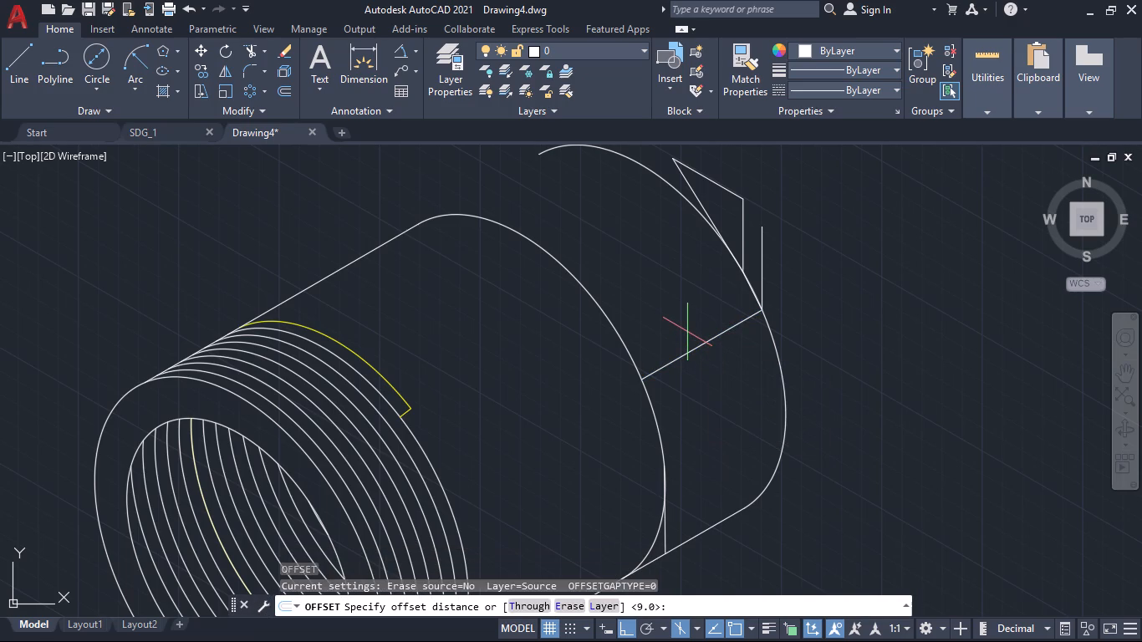
{"action": "key", "text": "9"}
{"action": "key", "text": "Return"}
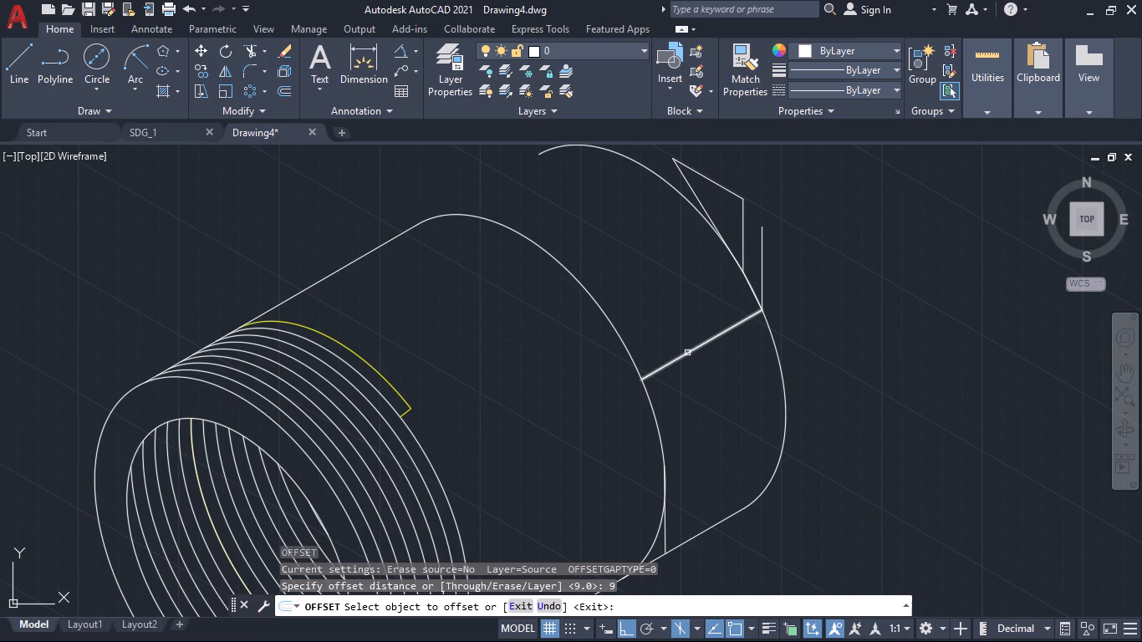
{"action": "left_click", "coordinate": [687, 353]}
{"action": "left_click", "coordinate": [663, 318]}
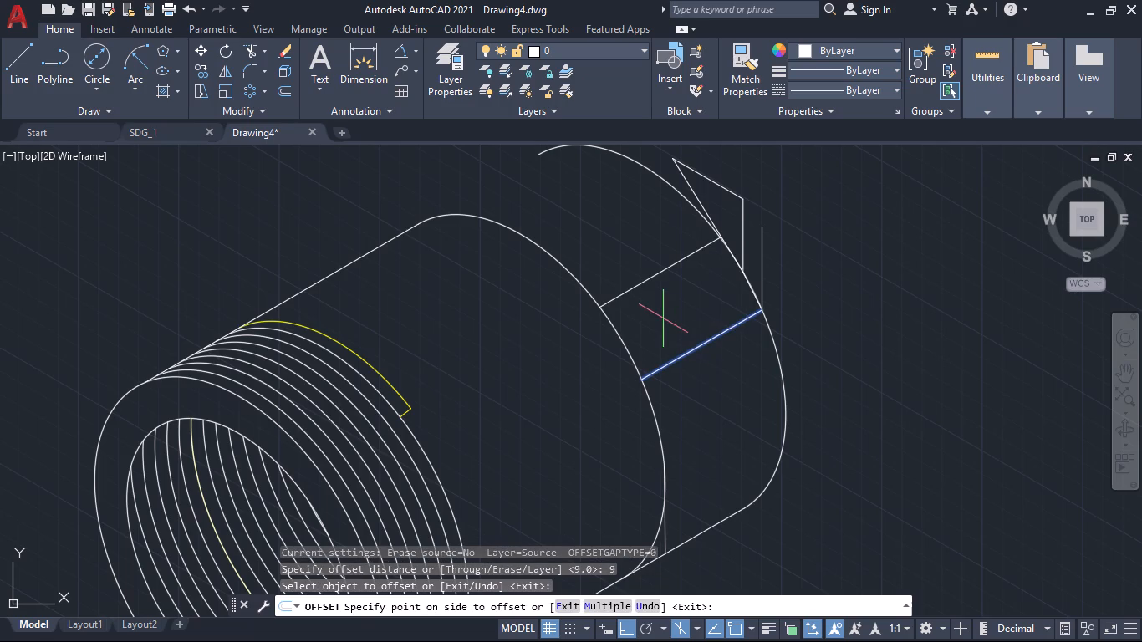
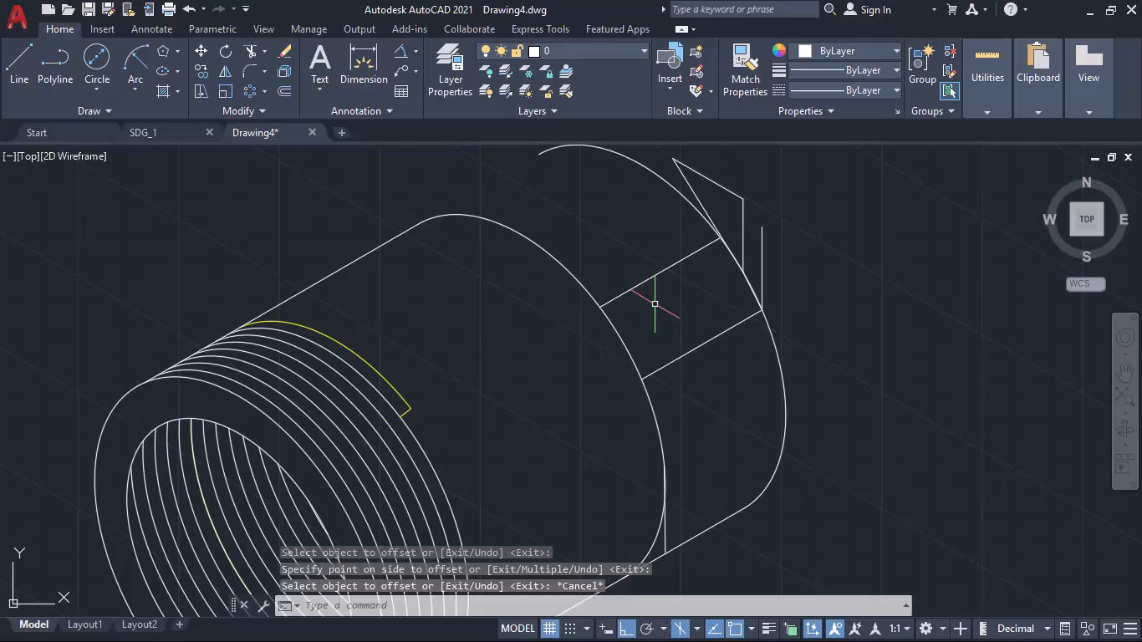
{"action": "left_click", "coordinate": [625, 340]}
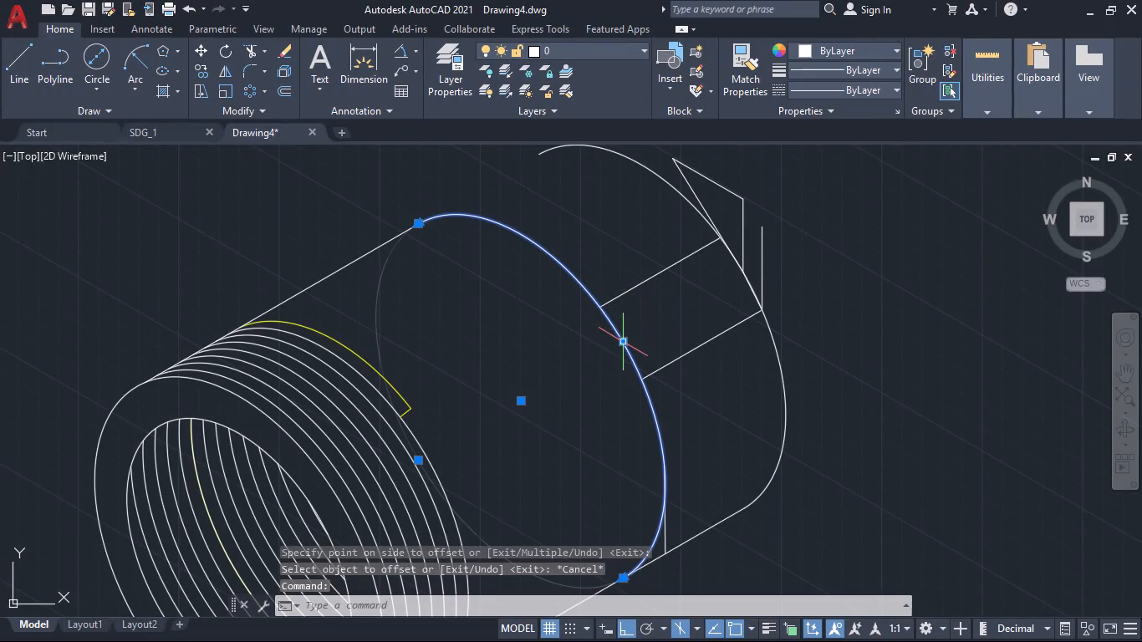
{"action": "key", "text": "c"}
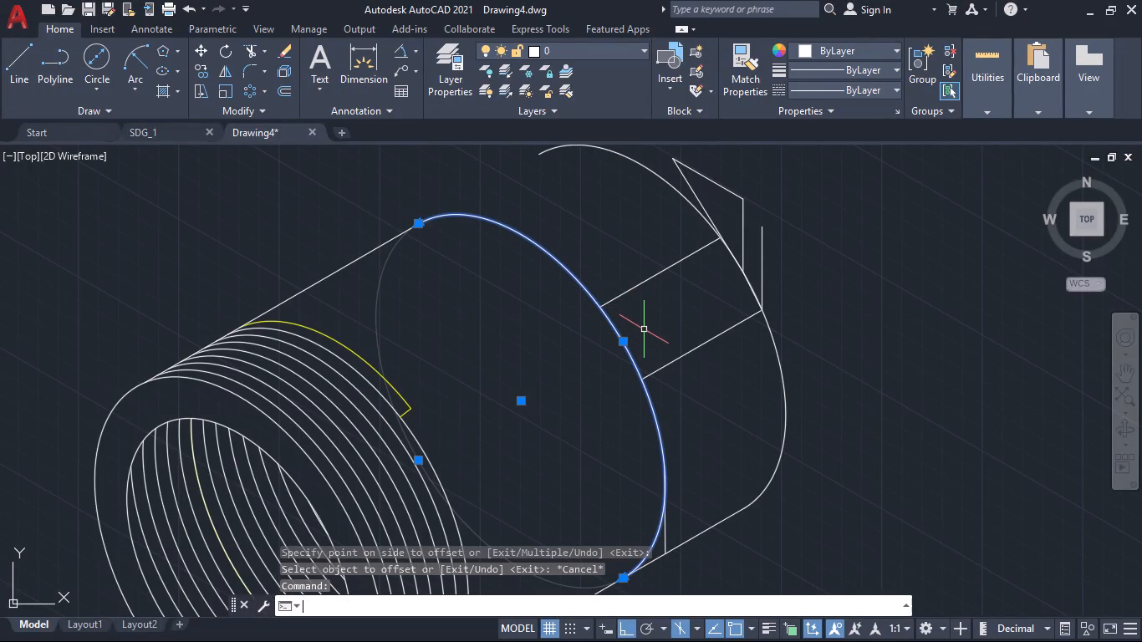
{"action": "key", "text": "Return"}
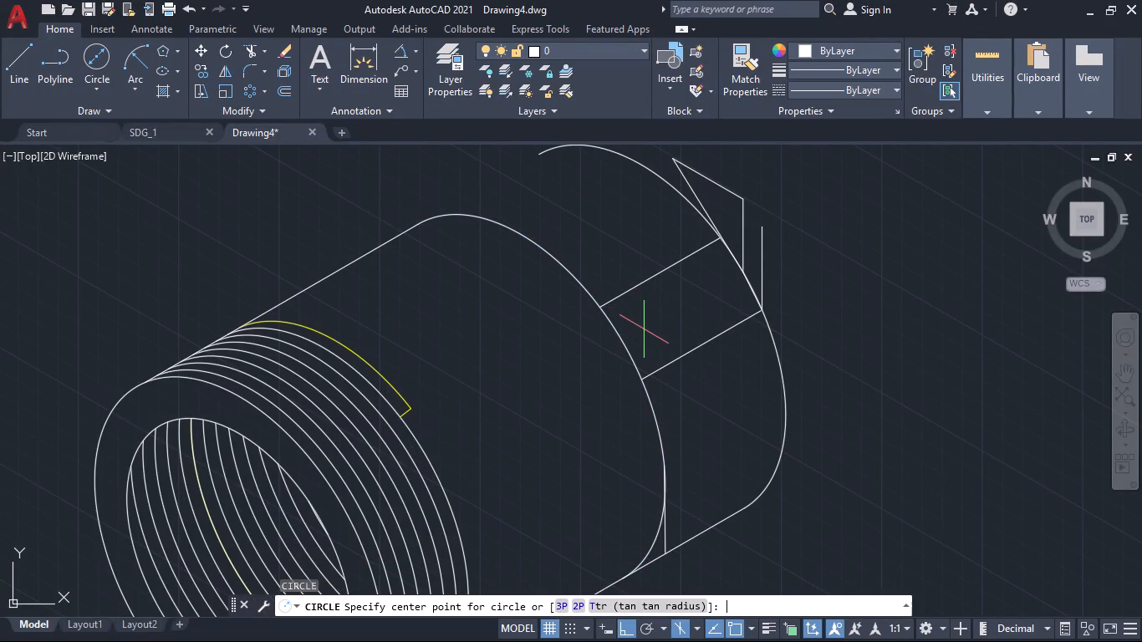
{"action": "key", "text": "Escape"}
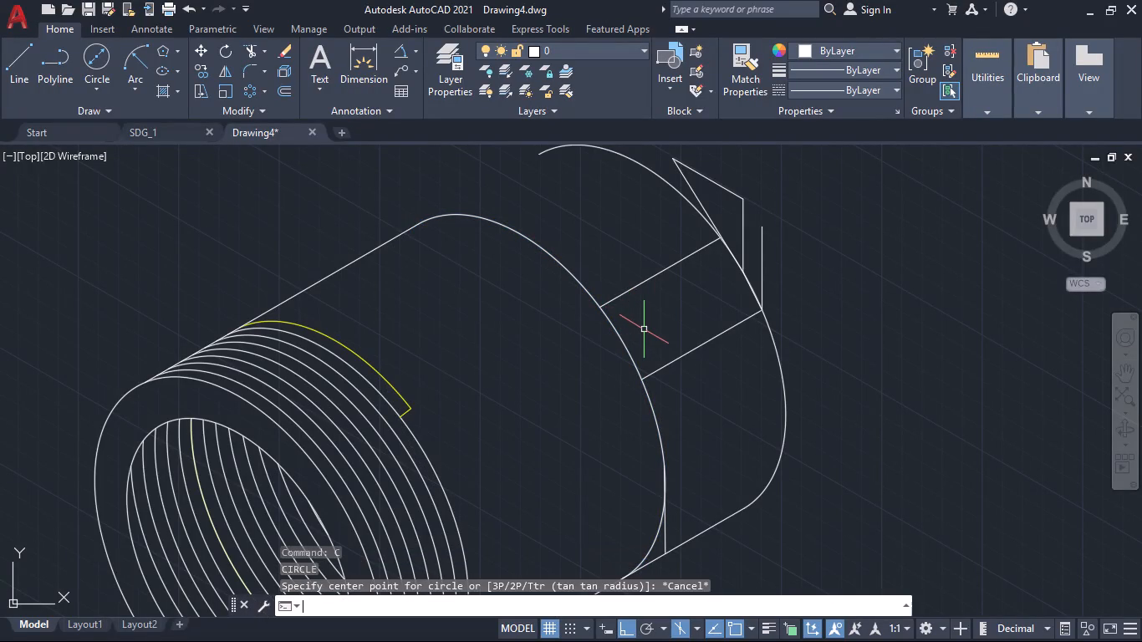
Copy the rear section's front arc from its centre, 1.5 mm along 330° and, in the right isoplane, 1.5 mm along 30°.
{"action": "type", "text": "co'"}
{"action": "key", "text": "BackSpace"}
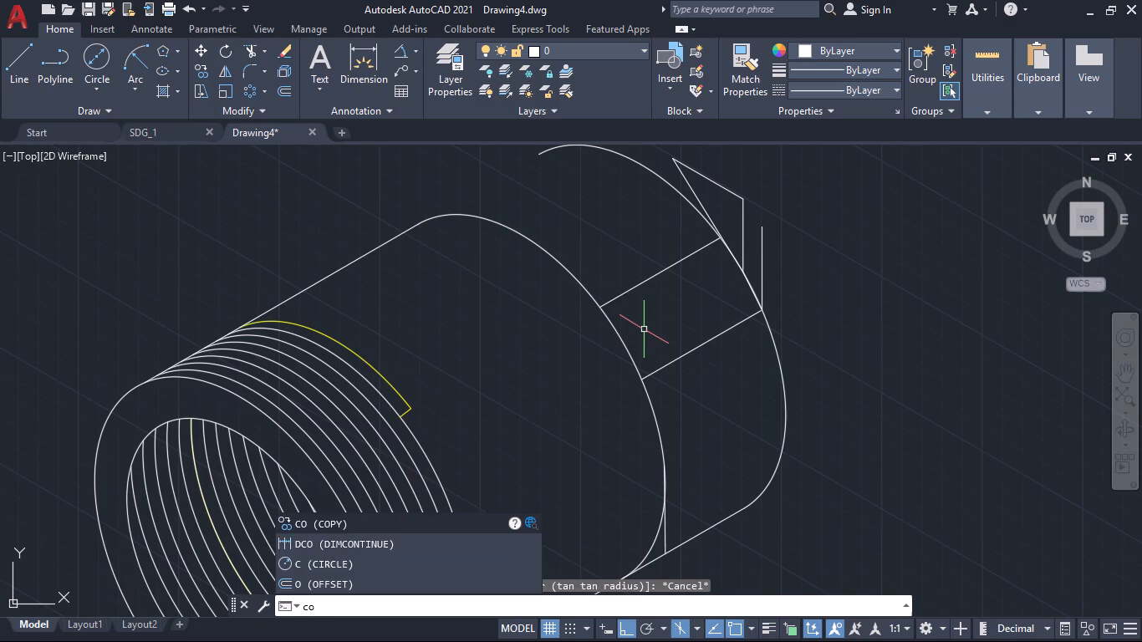
{"action": "key", "text": "Return"}
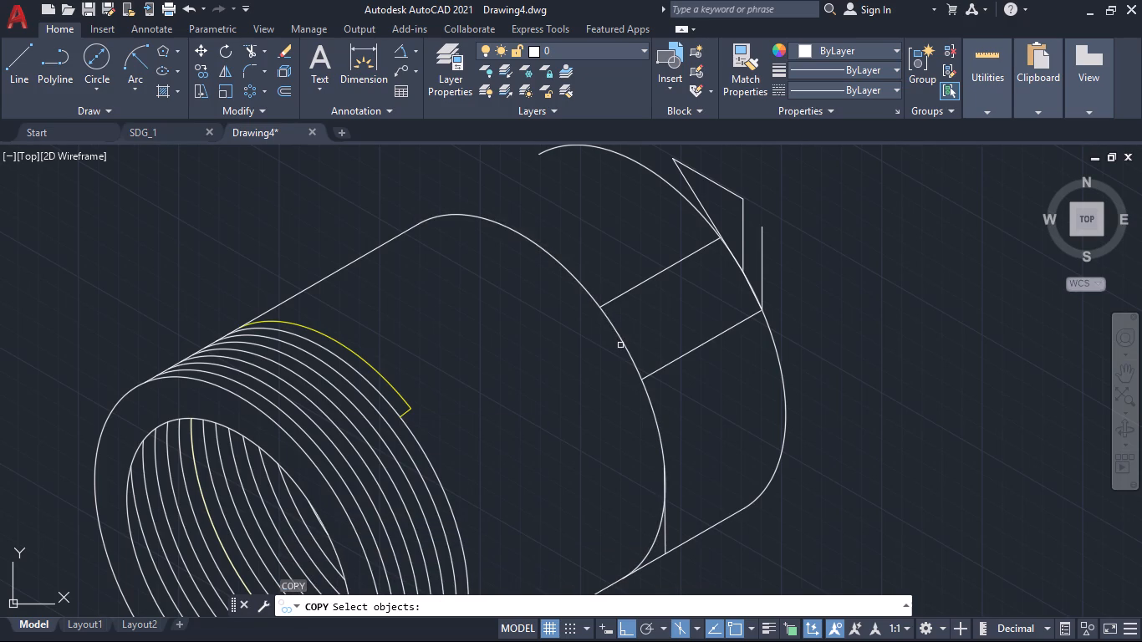
{"action": "left_click", "coordinate": [624, 344]}
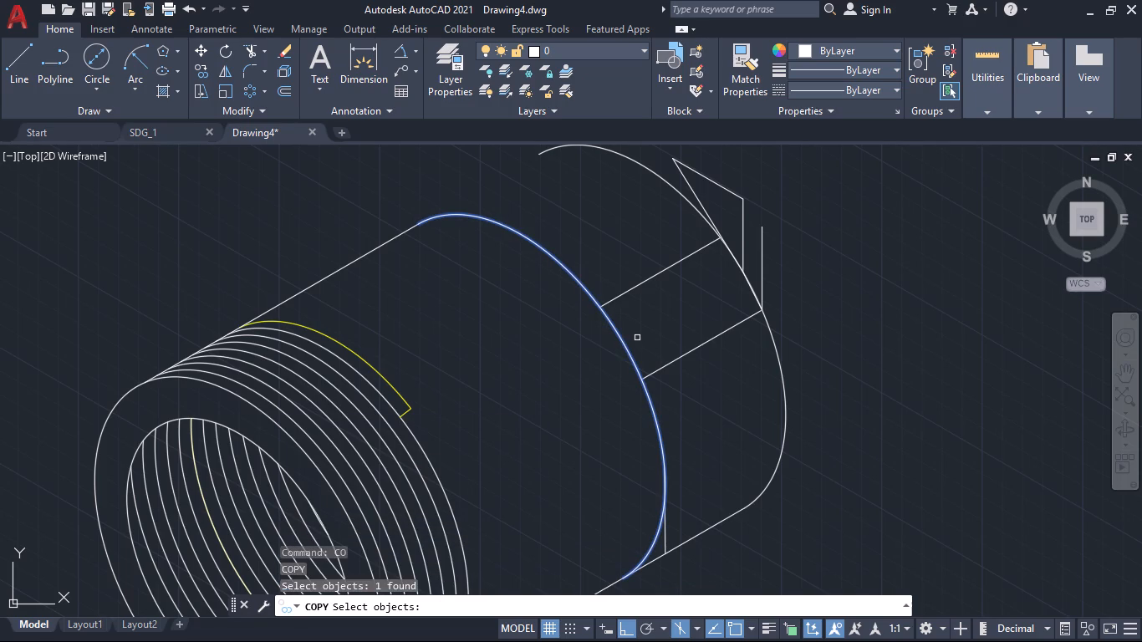
{"action": "key", "text": "Return"}
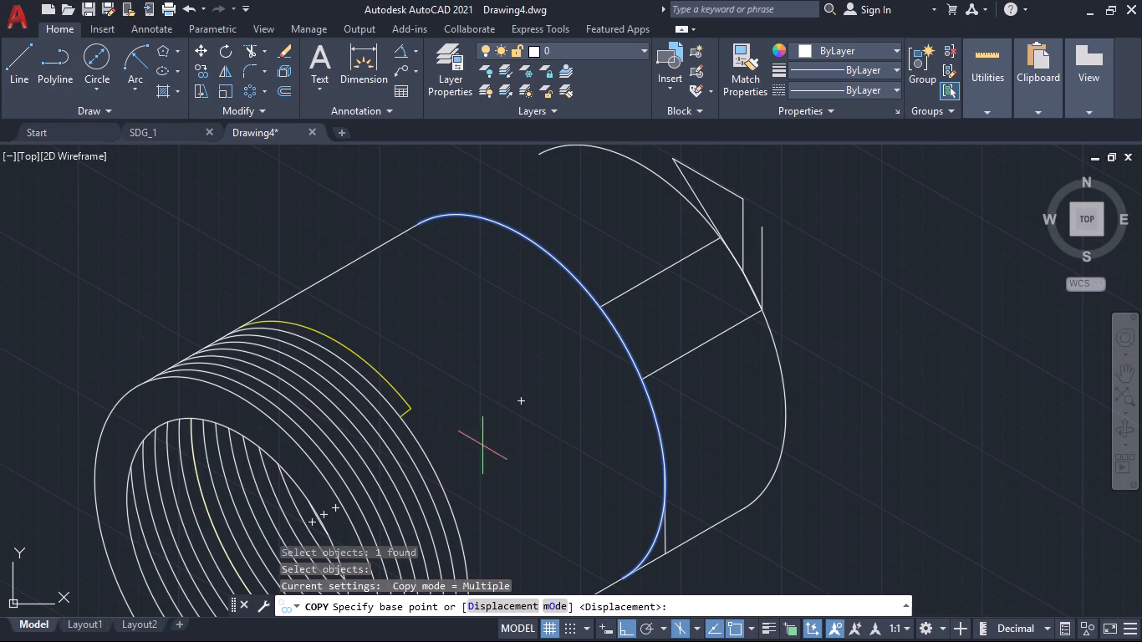
{"action": "left_click", "coordinate": [517, 404]}
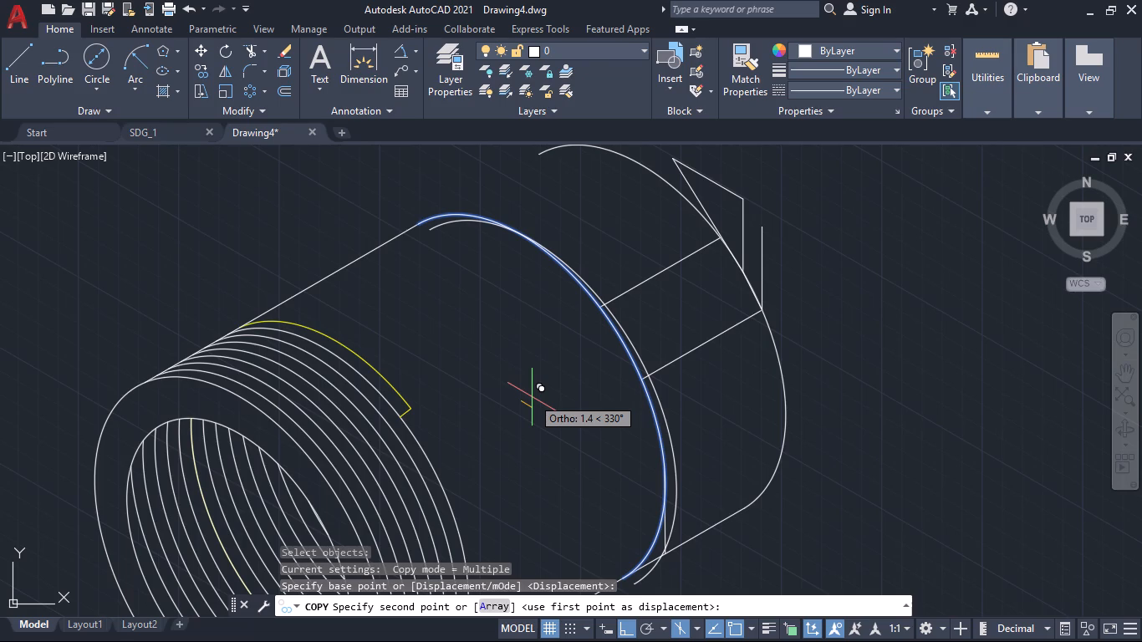
{"action": "type", "text": "1.5"}
{"action": "key", "text": "Return"}
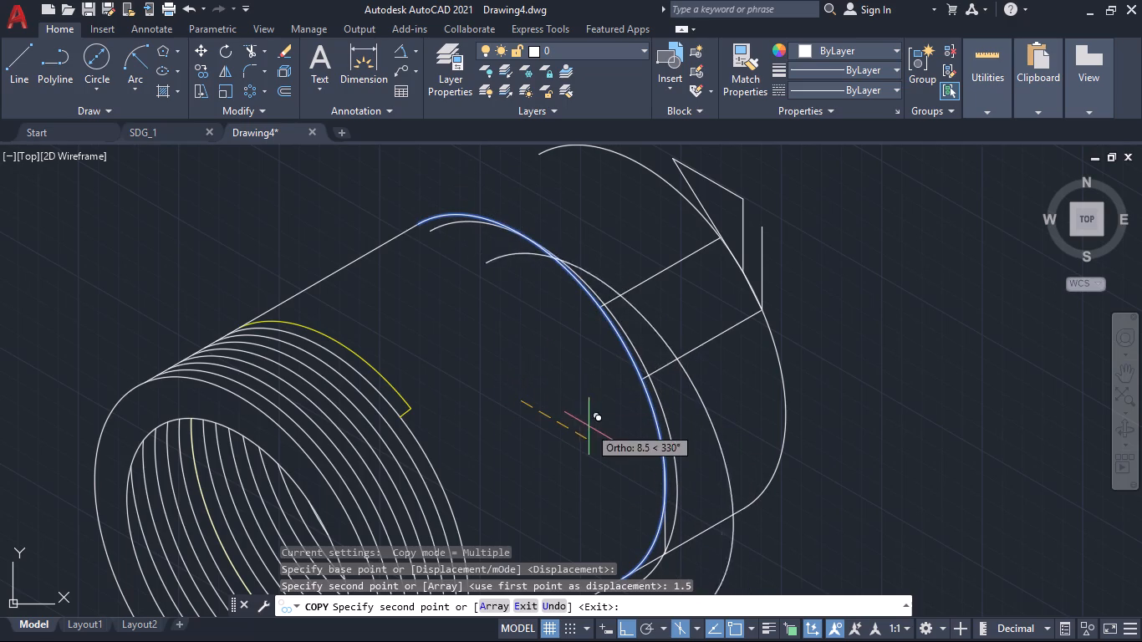
{"action": "left_click", "coordinate": [698, 625]}
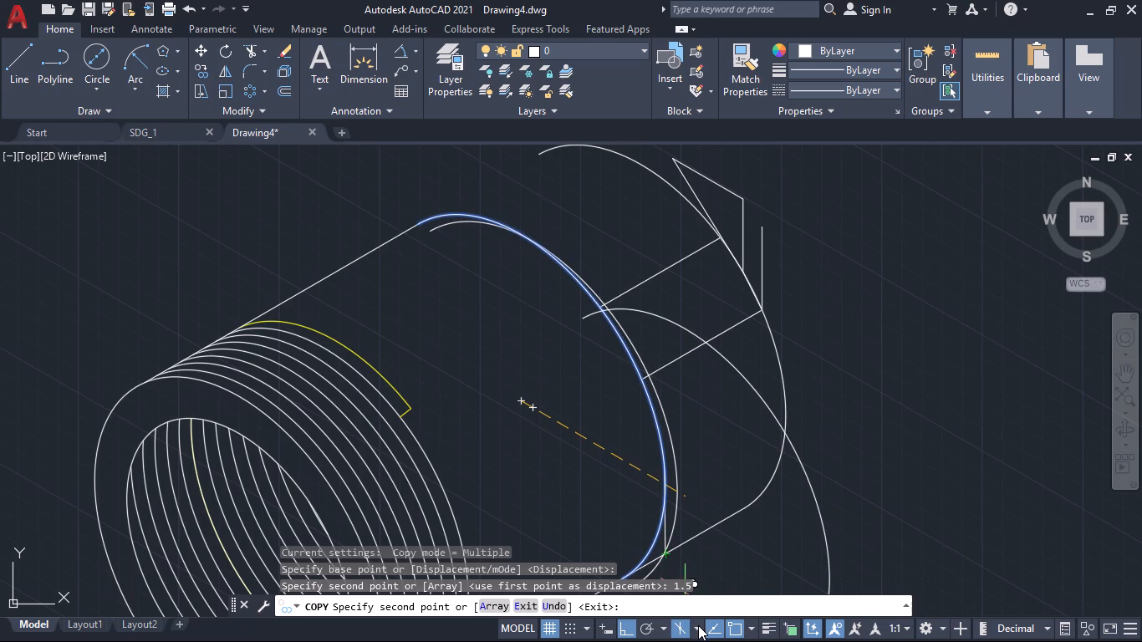
{"action": "left_click", "coordinate": [710, 598]}
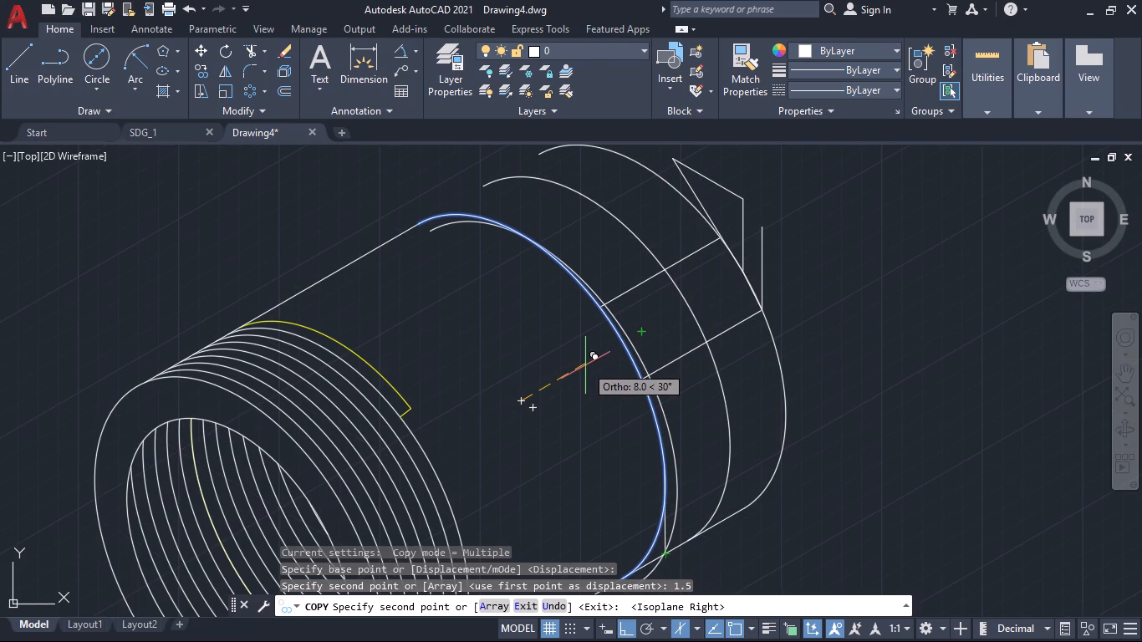
{"action": "type", "text": "1.5"}
{"action": "key", "text": "Return"}
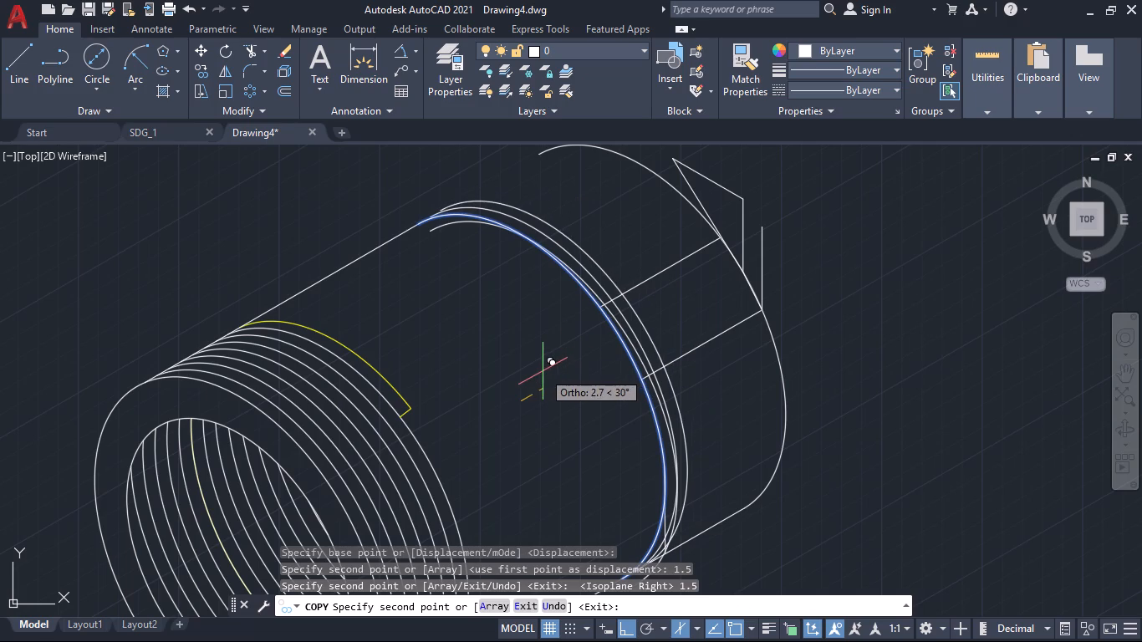
{"action": "key", "text": "Escape"}
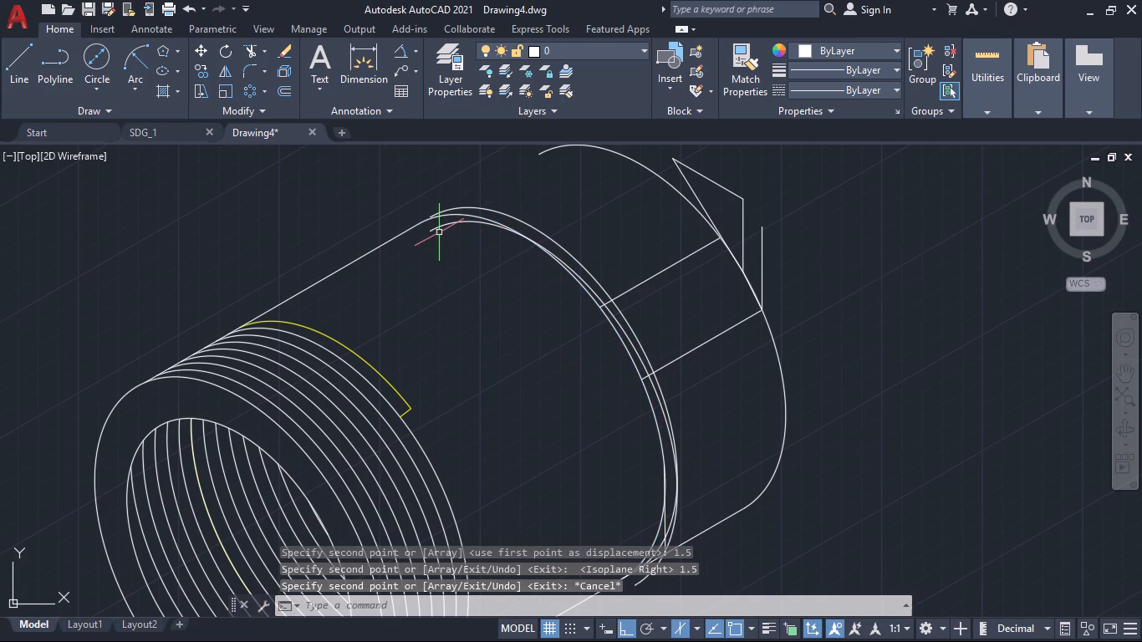
Delete the arc copy that is shifted along 330°.
{"action": "left_click", "coordinate": [436, 228]}
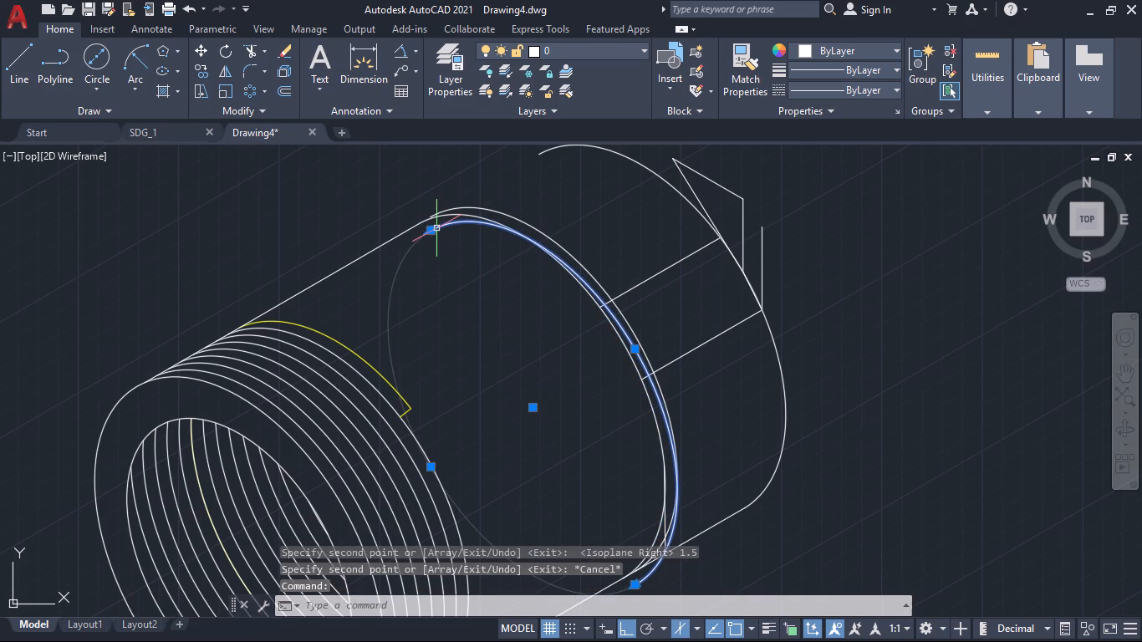
{"action": "key", "text": "Delete"}
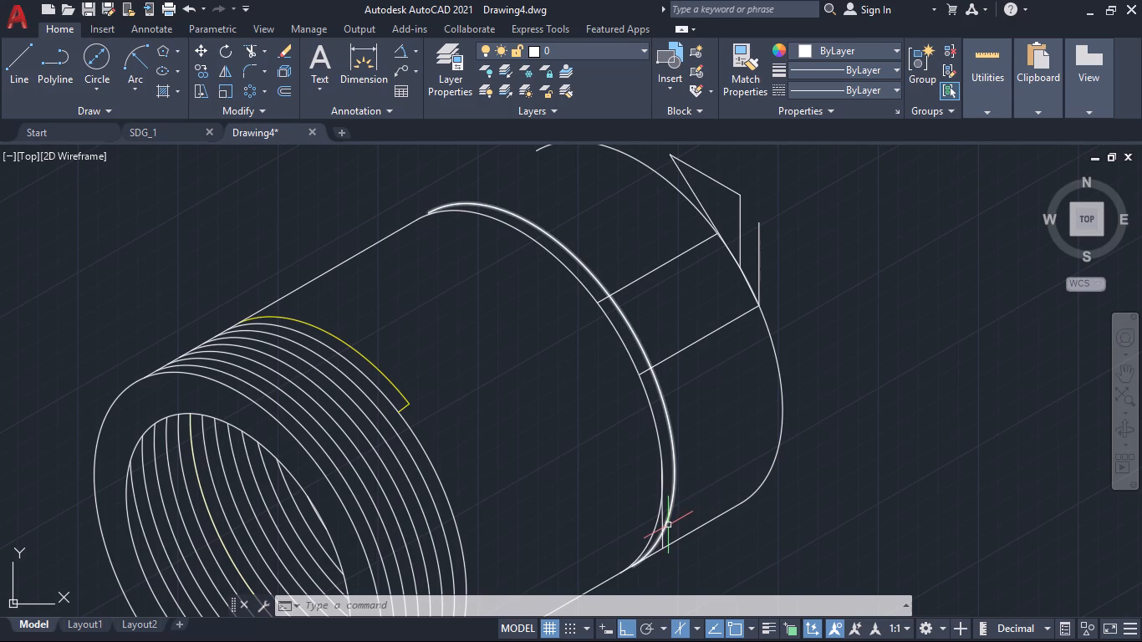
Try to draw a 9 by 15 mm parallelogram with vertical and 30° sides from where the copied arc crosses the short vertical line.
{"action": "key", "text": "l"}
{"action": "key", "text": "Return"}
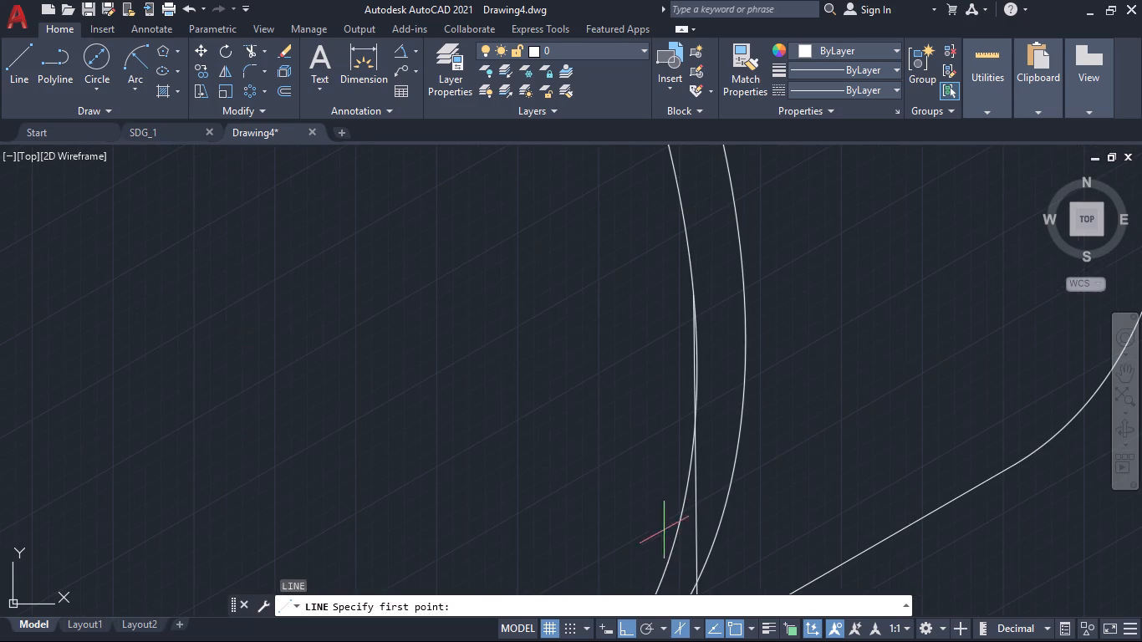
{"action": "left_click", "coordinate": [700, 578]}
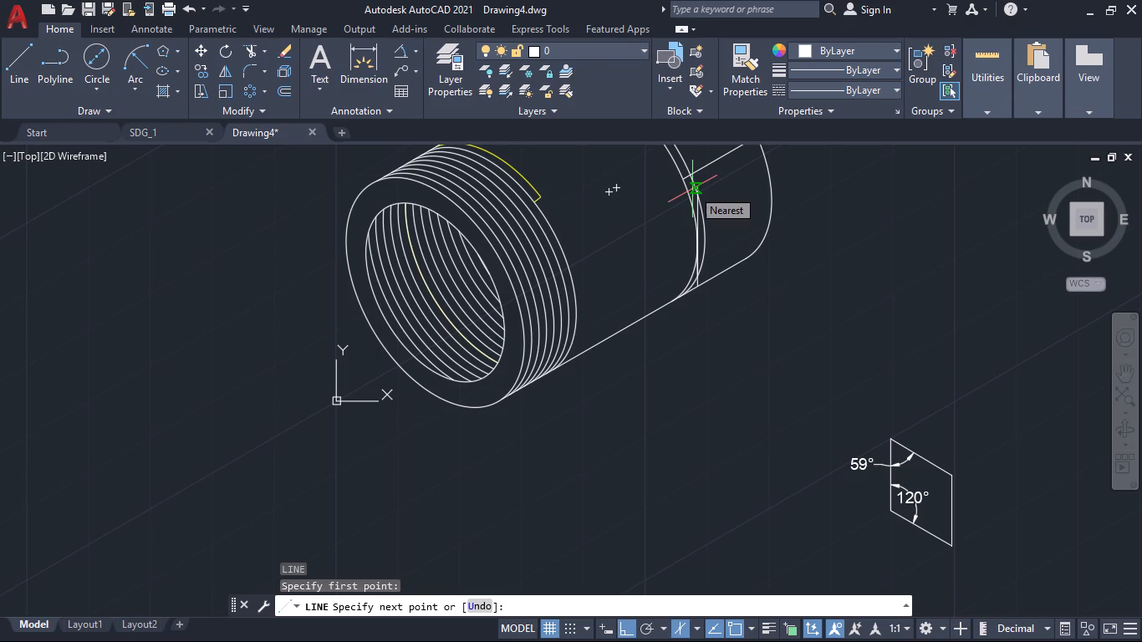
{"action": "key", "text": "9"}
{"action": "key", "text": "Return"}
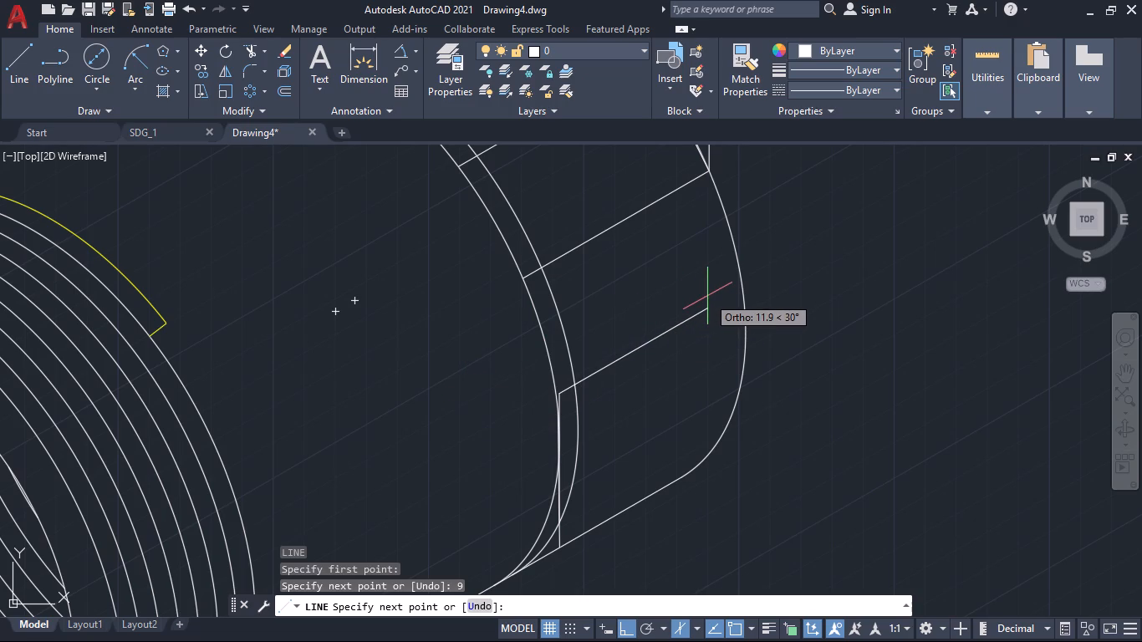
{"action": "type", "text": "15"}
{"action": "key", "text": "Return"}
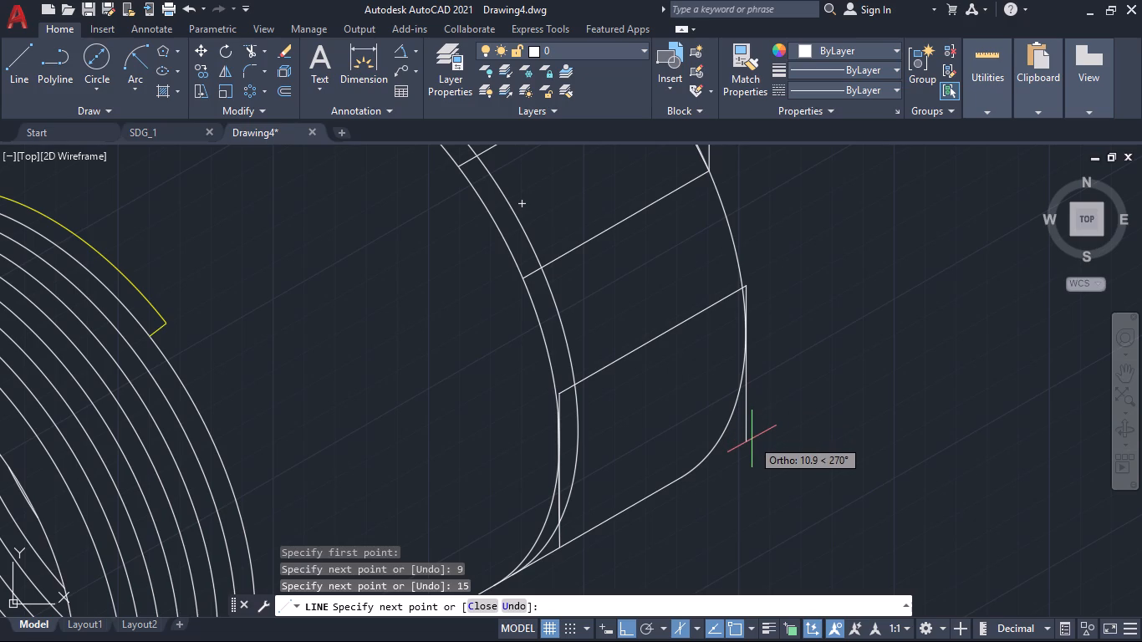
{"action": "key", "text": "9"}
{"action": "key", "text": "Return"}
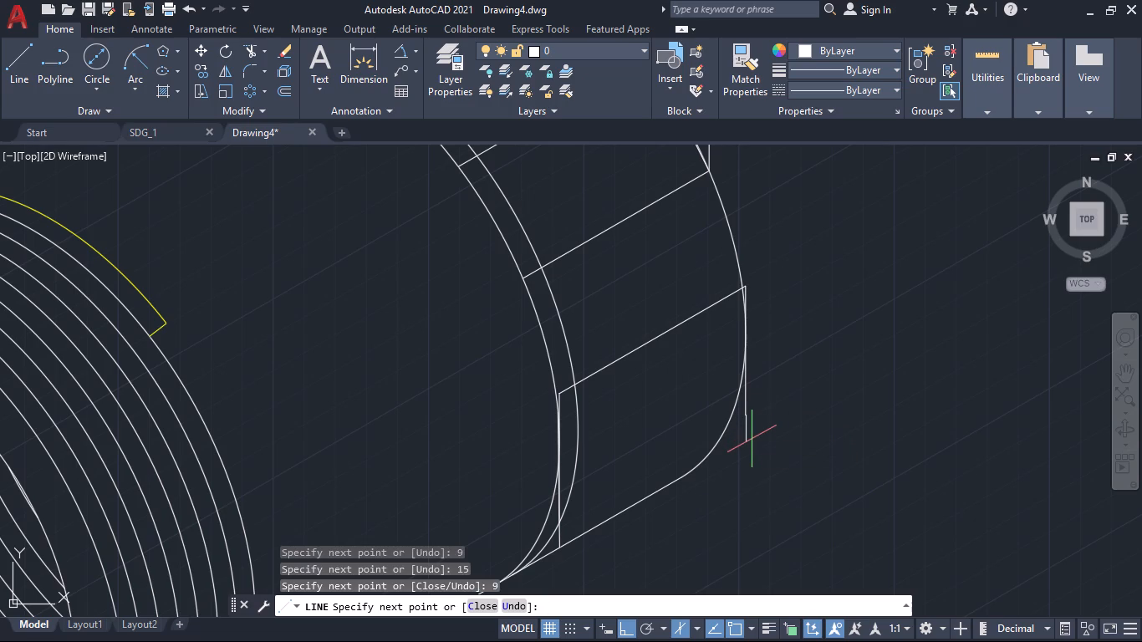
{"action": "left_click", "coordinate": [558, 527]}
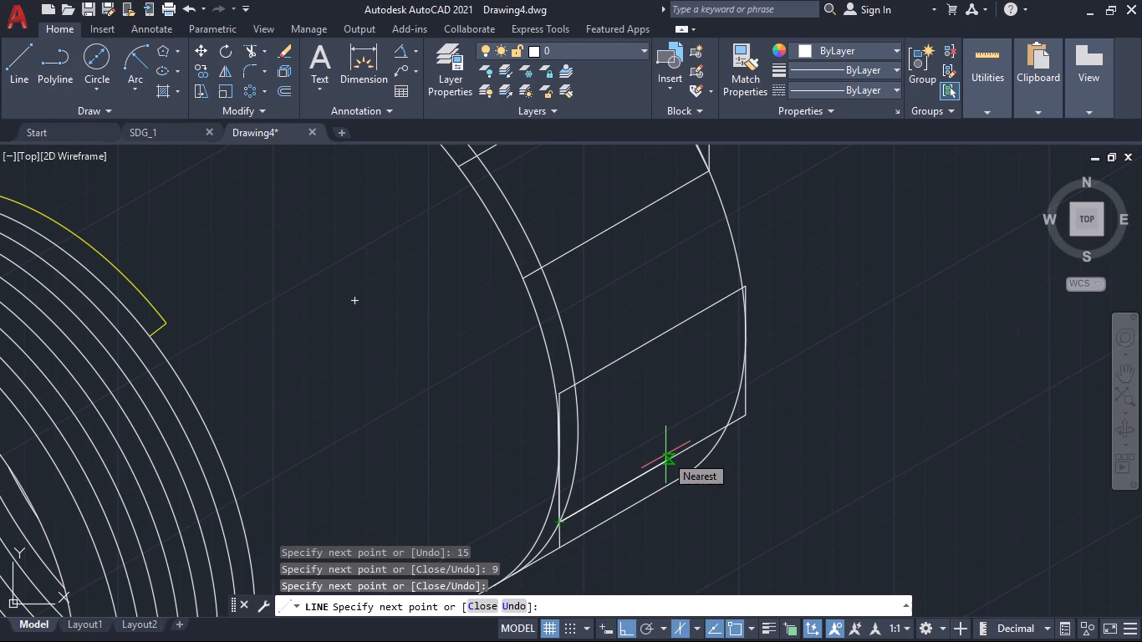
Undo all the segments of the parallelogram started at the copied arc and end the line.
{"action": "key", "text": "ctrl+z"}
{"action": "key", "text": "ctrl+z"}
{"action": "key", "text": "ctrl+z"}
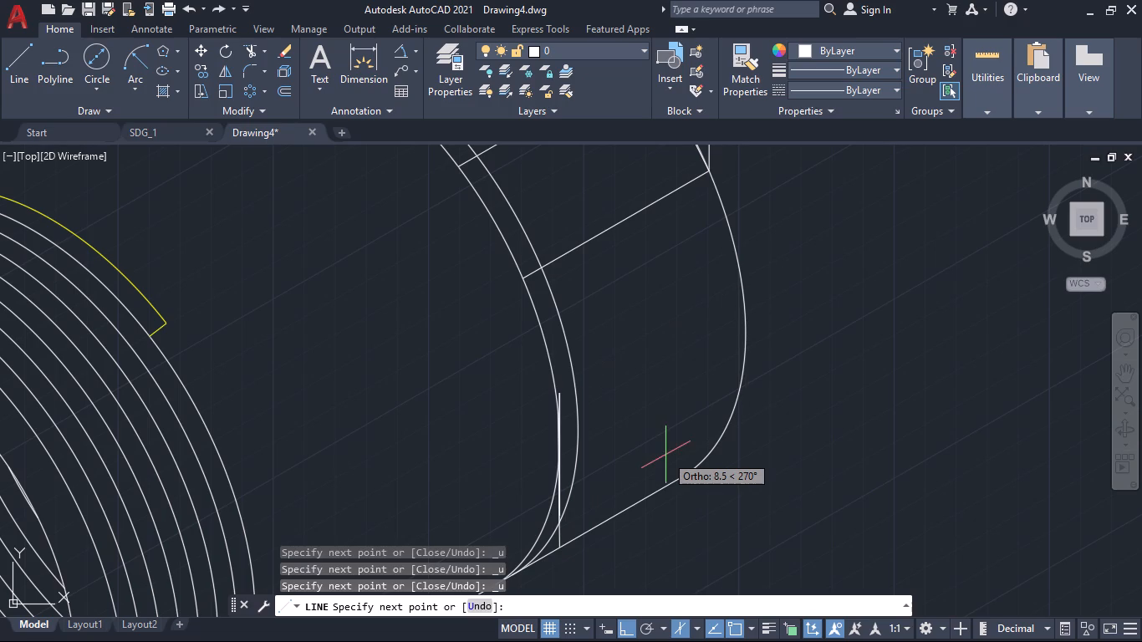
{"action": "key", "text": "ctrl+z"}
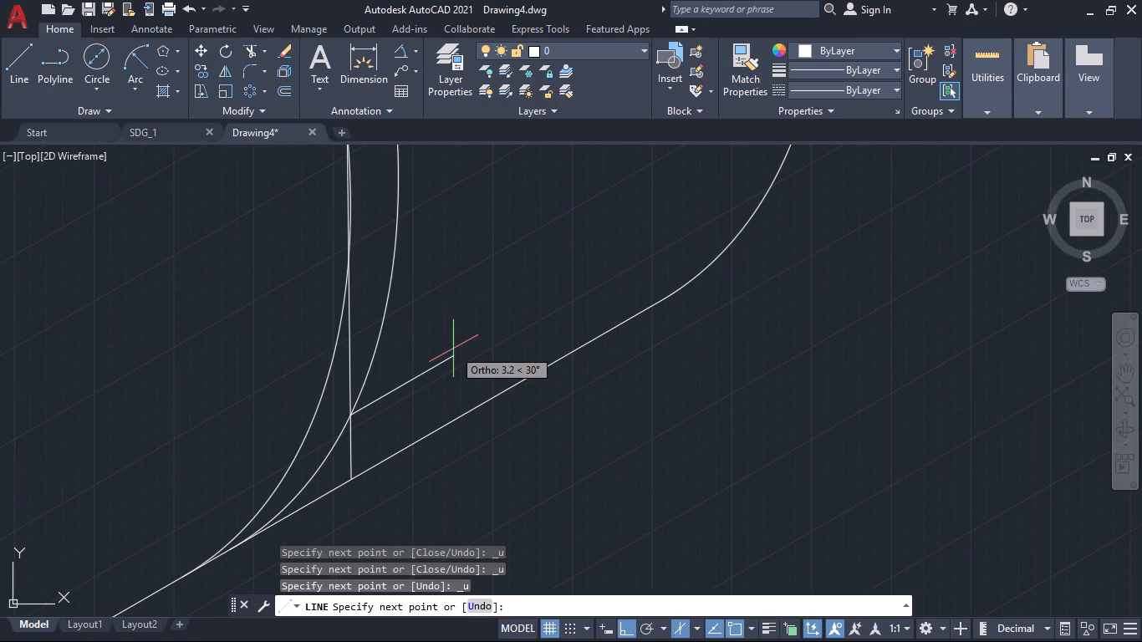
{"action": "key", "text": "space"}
Draw a closed parallelogram from the short vertical line's lower end: 9 mm up, 15 mm at 30°, 9 mm down and 15 mm back.
{"action": "key", "text": "space"}
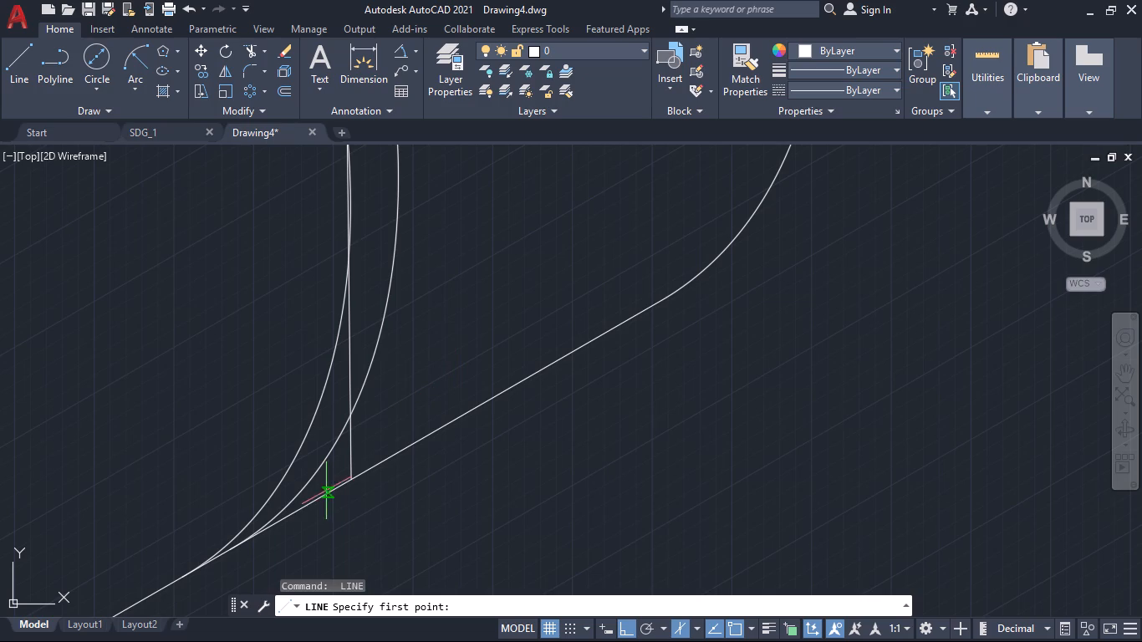
{"action": "left_click", "coordinate": [349, 481]}
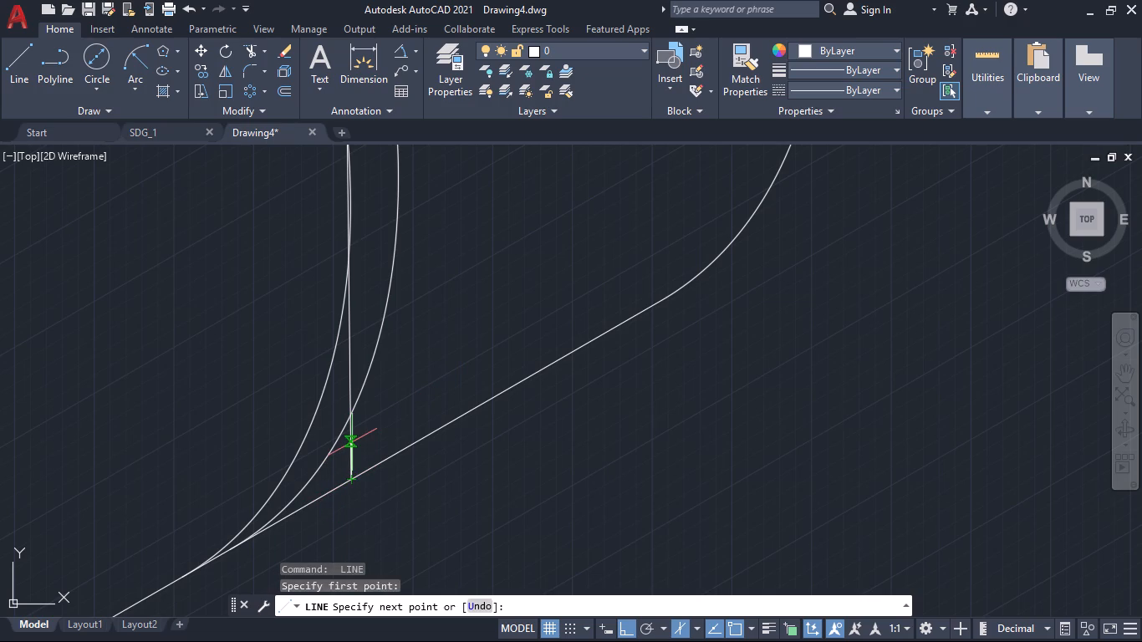
{"action": "key", "text": "9"}
{"action": "key", "text": "Return"}
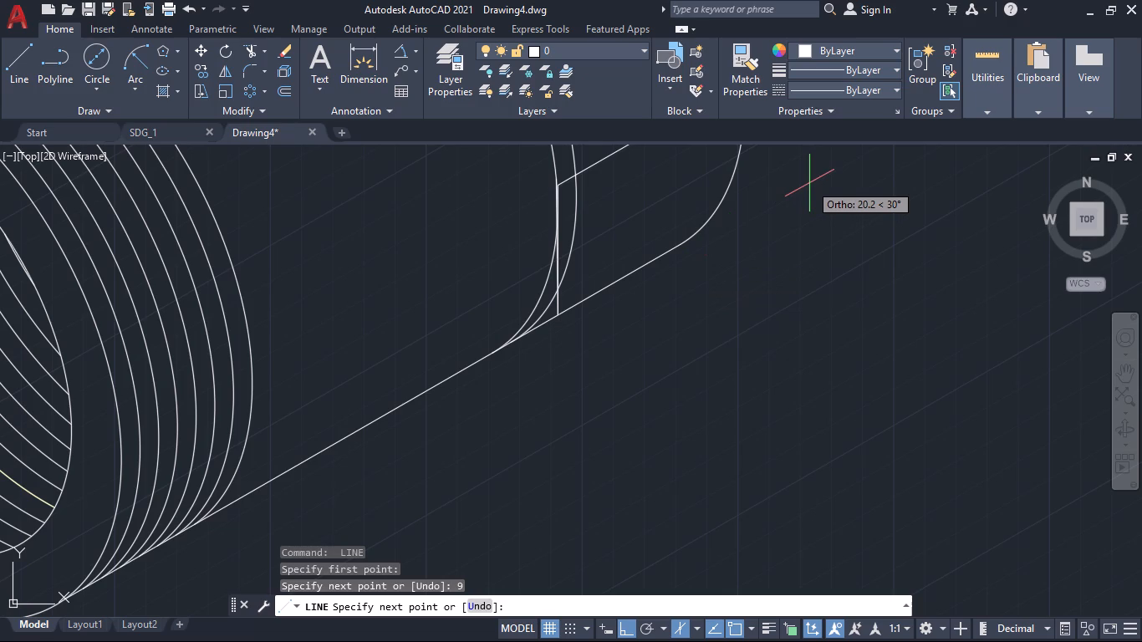
{"action": "type", "text": "15"}
{"action": "key", "text": "Return"}
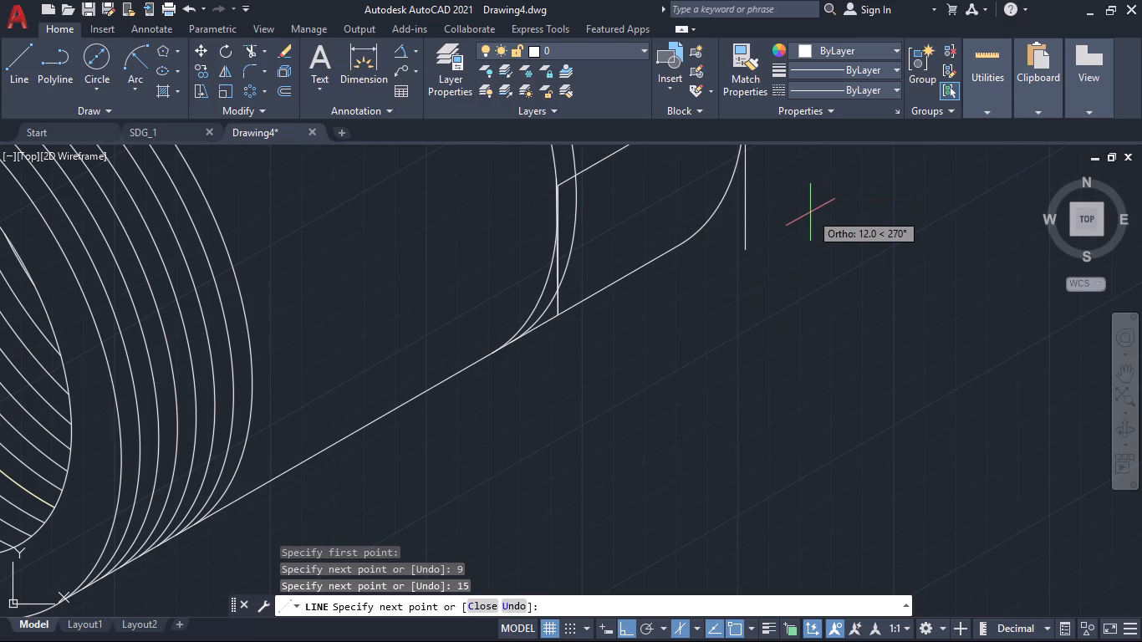
{"action": "key", "text": "9"}
{"action": "key", "text": "Return"}
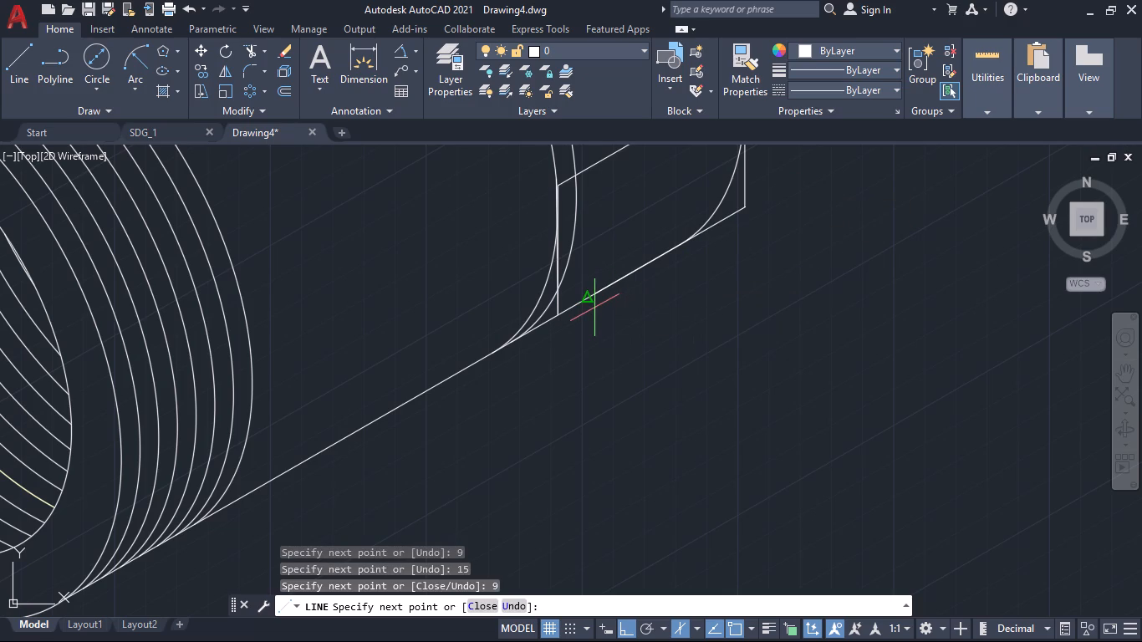
{"action": "type", "text": "15"}
{"action": "key", "text": "Return"}
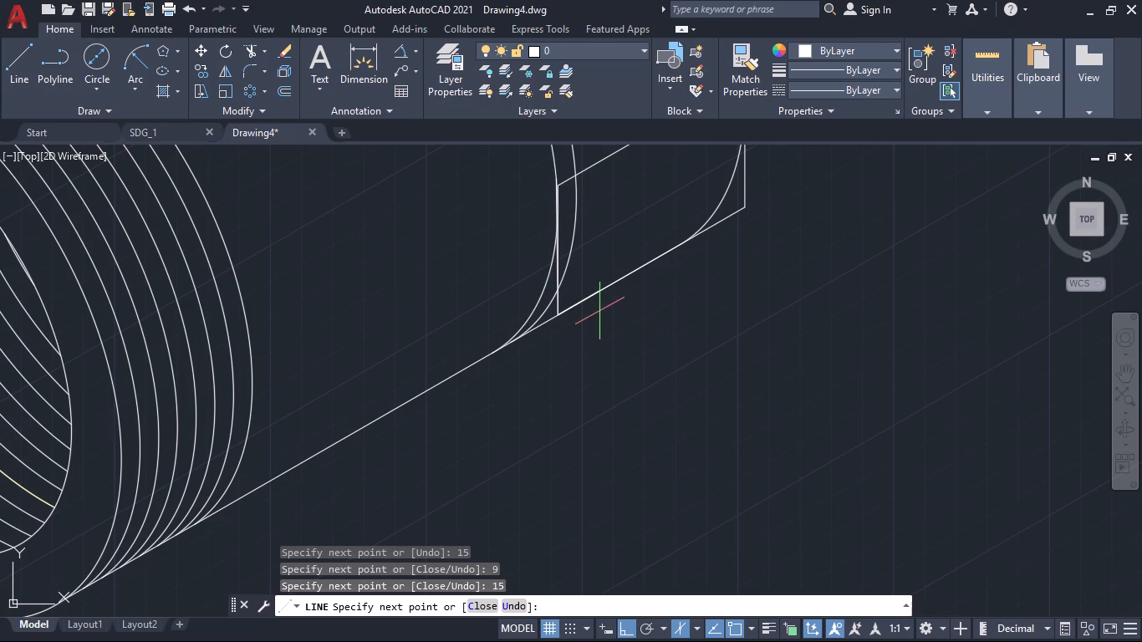
{"action": "key", "text": "Return"}
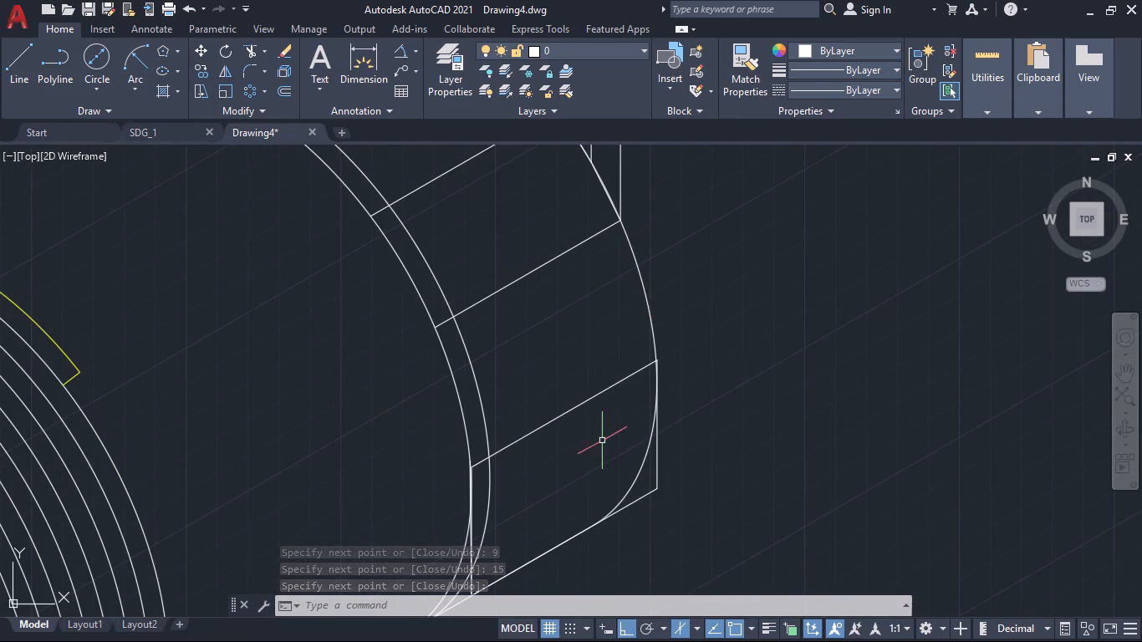
Trim away the back arc and the second front arc where they run inside the lower 9 by 15 mm face.
{"action": "type", "text": "tr"}
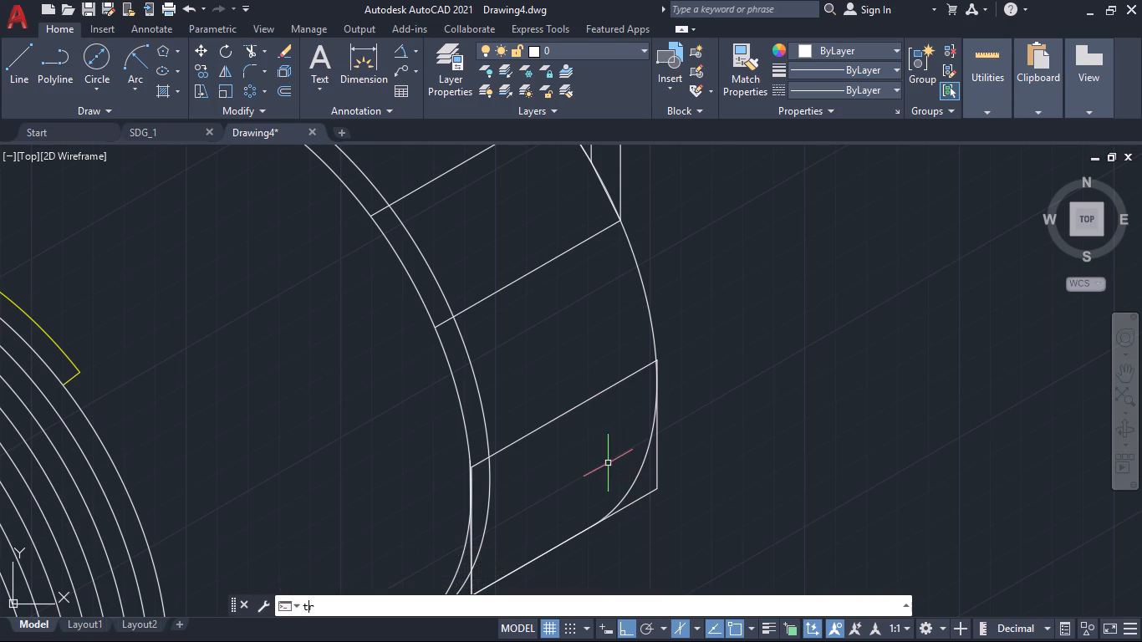
{"action": "key", "text": "Return"}
{"action": "left_click", "coordinate": [645, 481]}
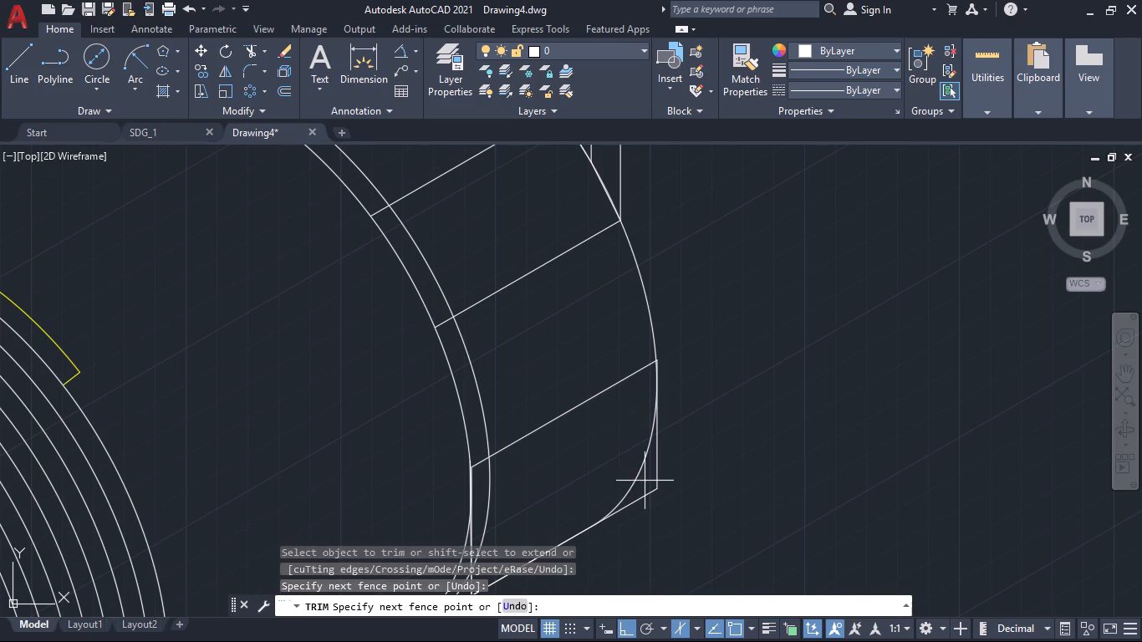
{"action": "left_click", "coordinate": [630, 461]}
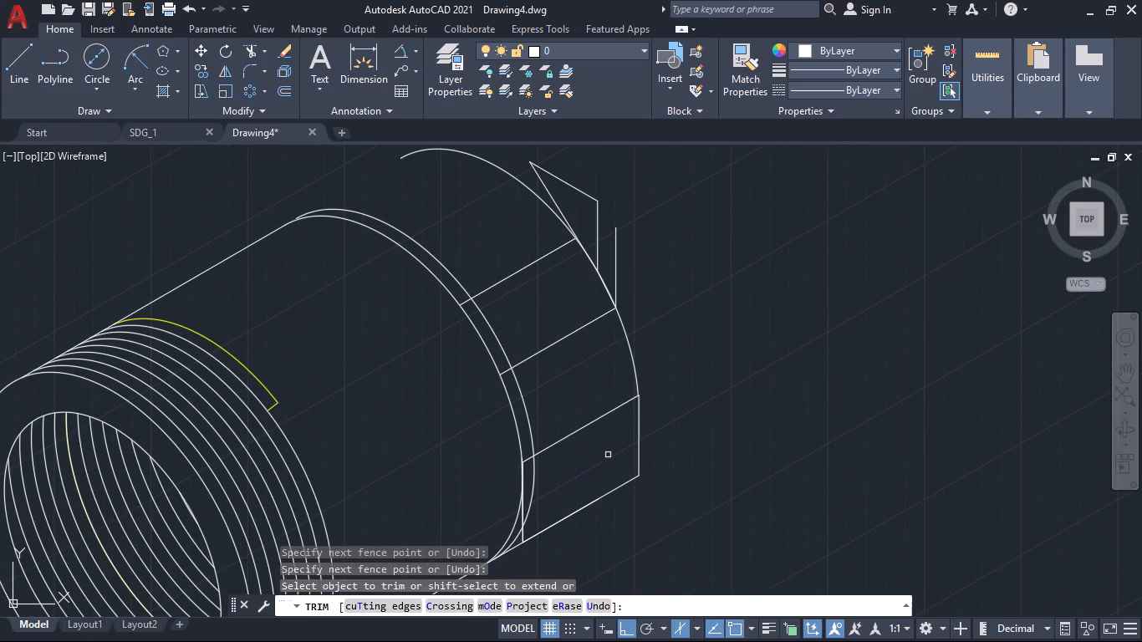
{"action": "left_click", "coordinate": [530, 508]}
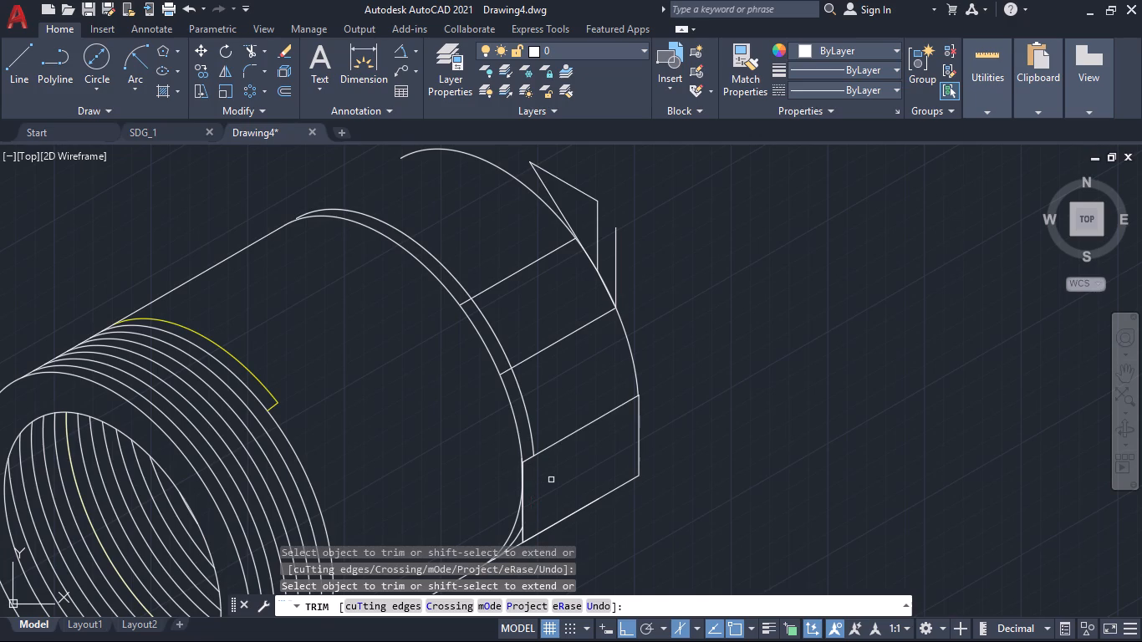
{"action": "key", "text": "Escape"}
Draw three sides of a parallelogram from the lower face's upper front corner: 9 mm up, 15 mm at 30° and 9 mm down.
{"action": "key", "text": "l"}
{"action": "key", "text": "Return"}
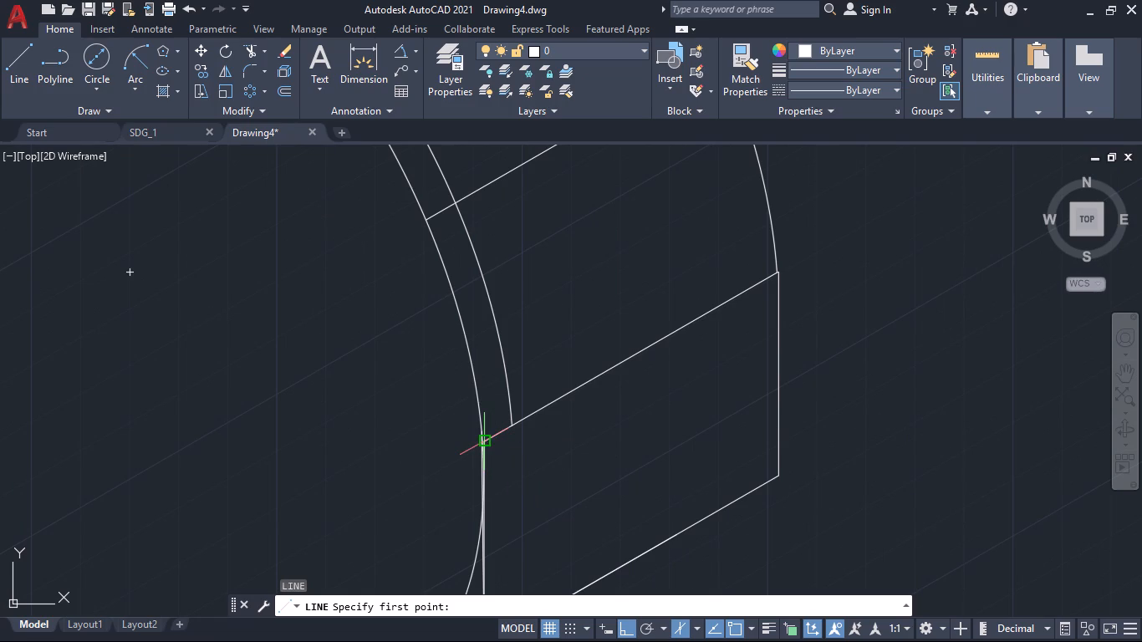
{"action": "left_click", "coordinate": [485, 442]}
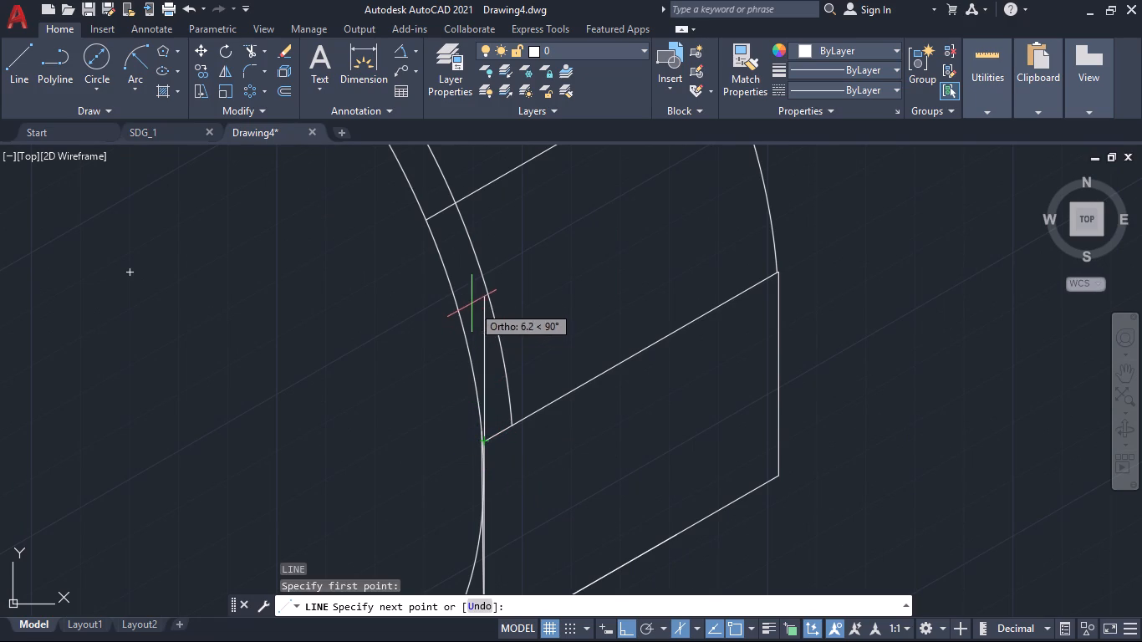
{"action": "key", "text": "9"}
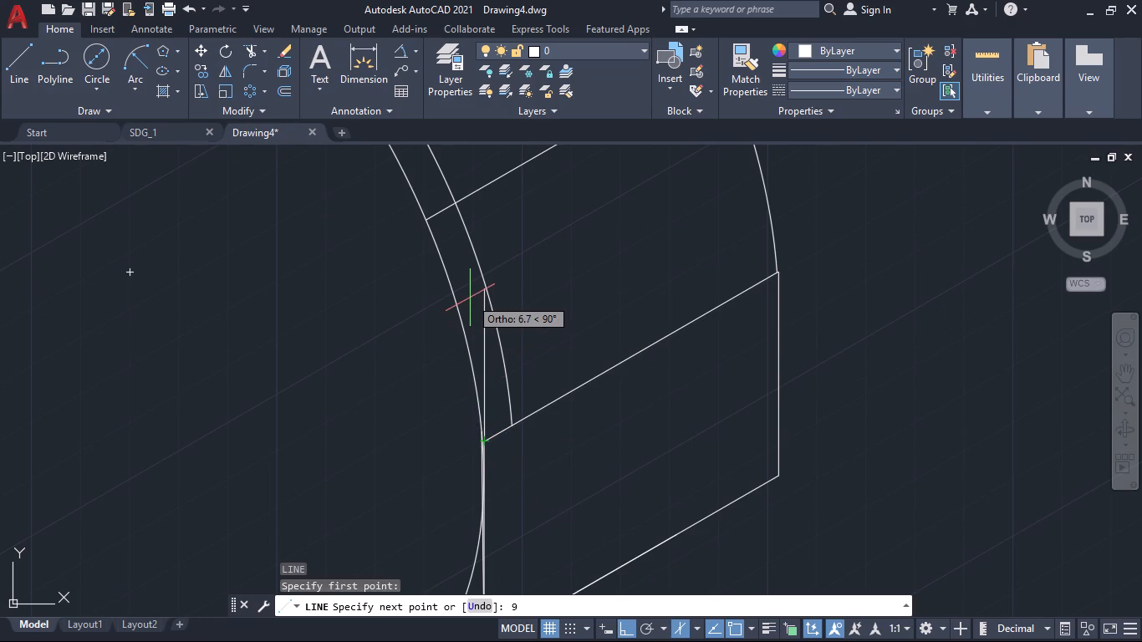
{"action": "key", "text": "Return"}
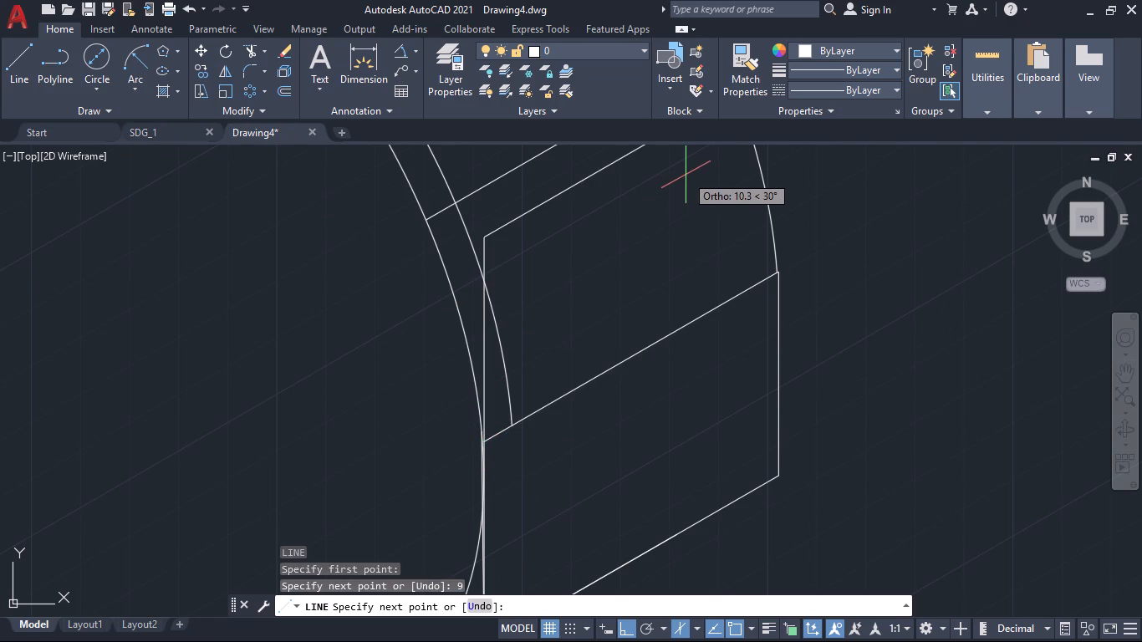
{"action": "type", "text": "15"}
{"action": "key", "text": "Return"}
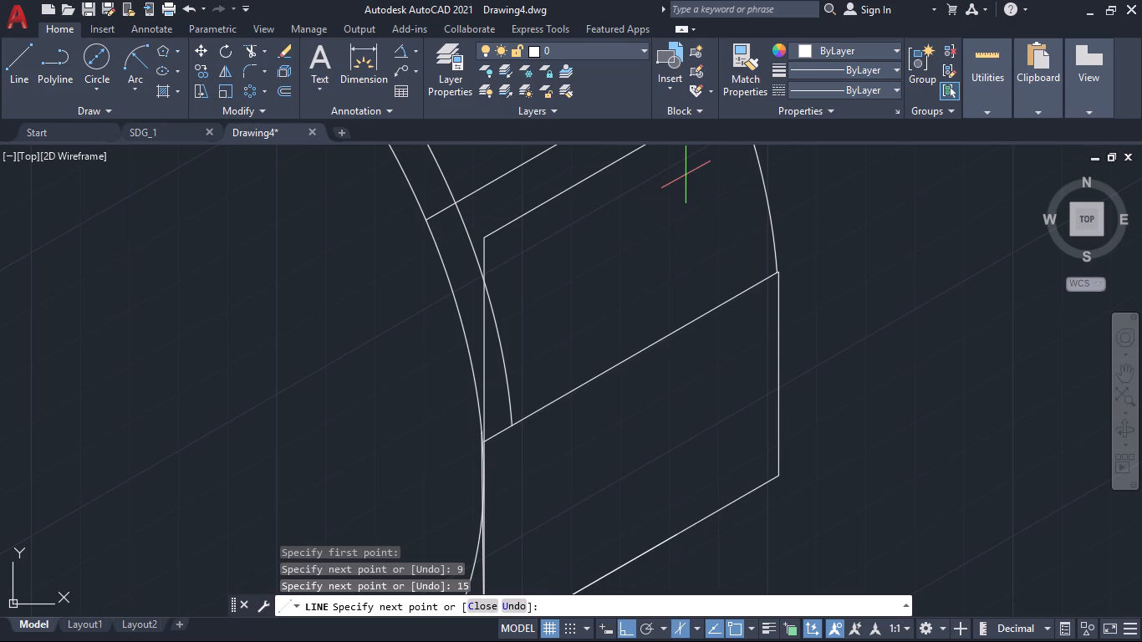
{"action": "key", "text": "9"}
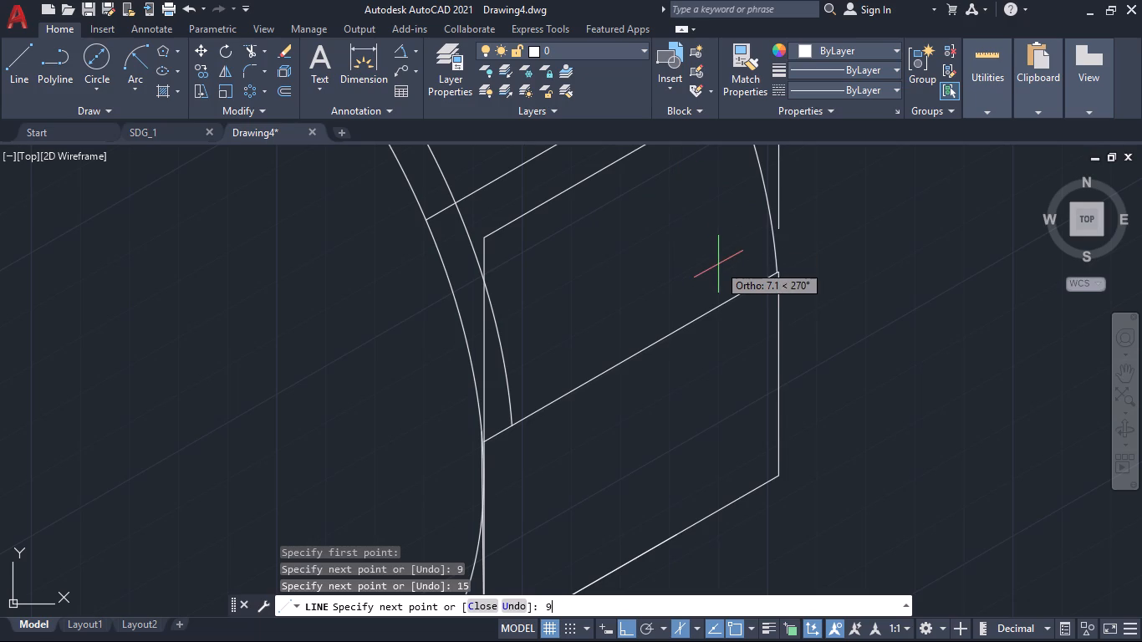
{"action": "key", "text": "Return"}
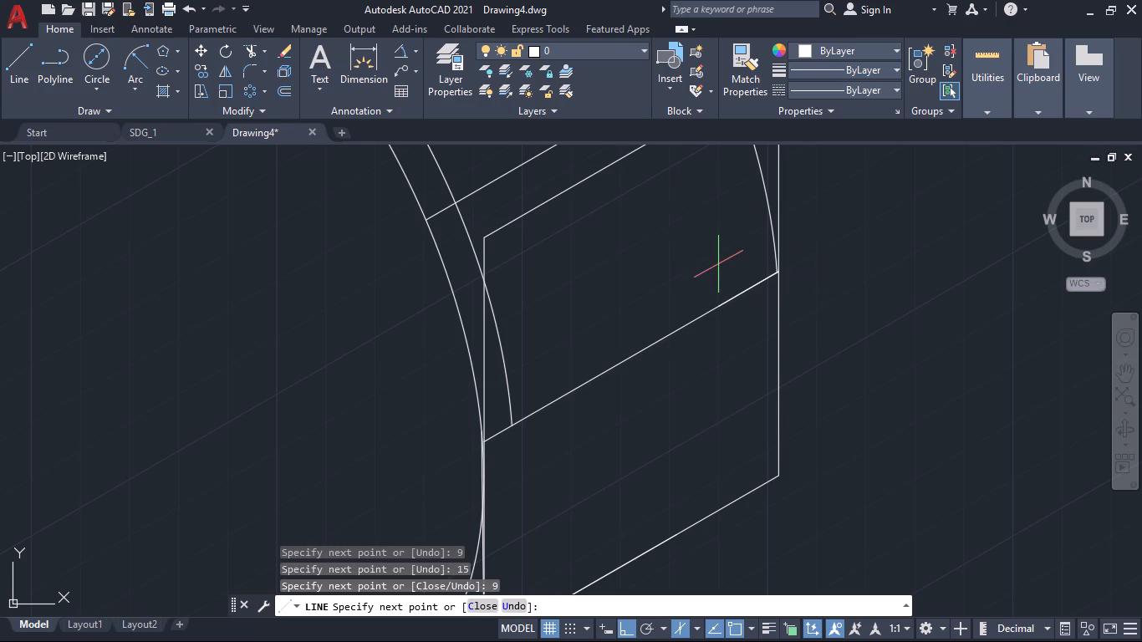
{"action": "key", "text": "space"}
Draw connected lines from the upper parallelogram's front top corner via the front arc intersection, lower face's corner and parallelogram's rear top corner to the back arc intersection.
{"action": "key", "text": "space"}
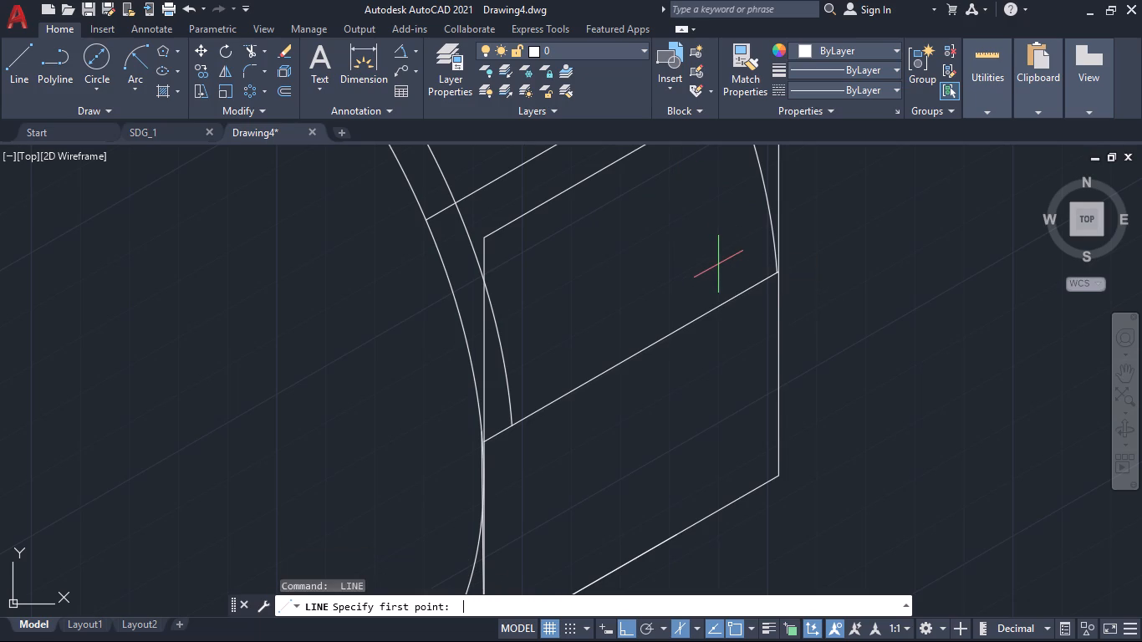
{"action": "left_click", "coordinate": [486, 235]}
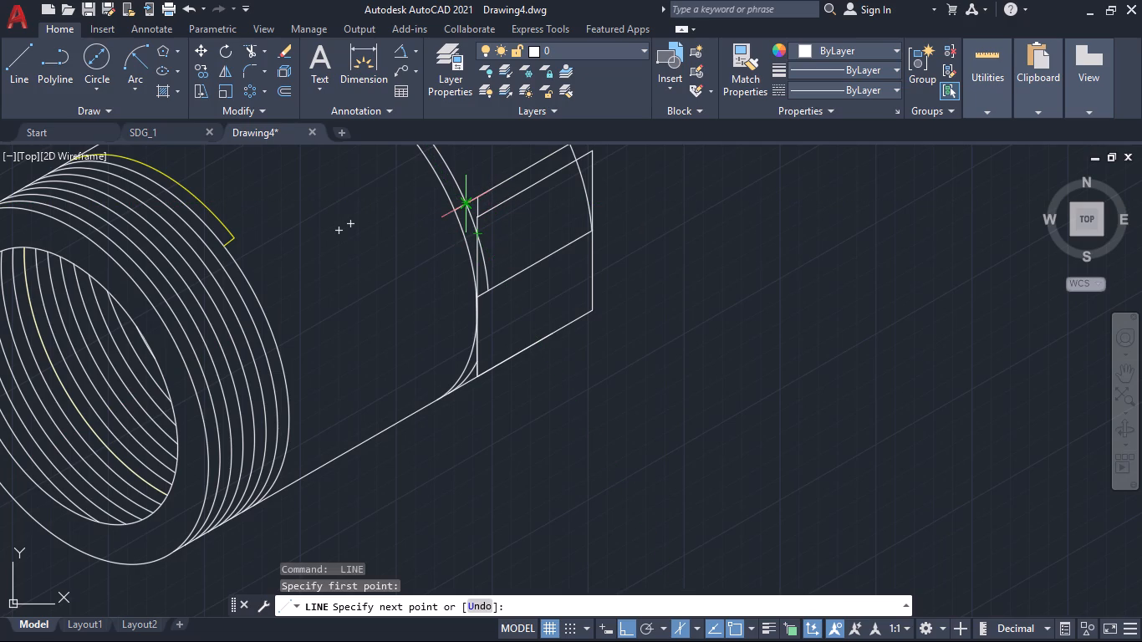
{"action": "left_click", "coordinate": [468, 206]}
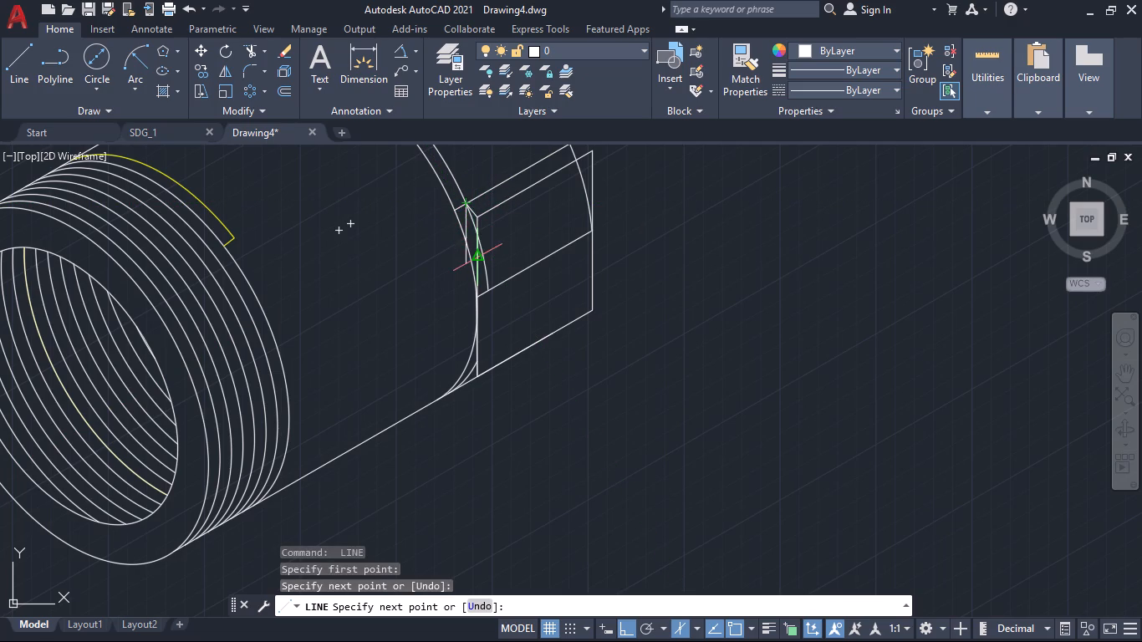
{"action": "left_click", "coordinate": [476, 300]}
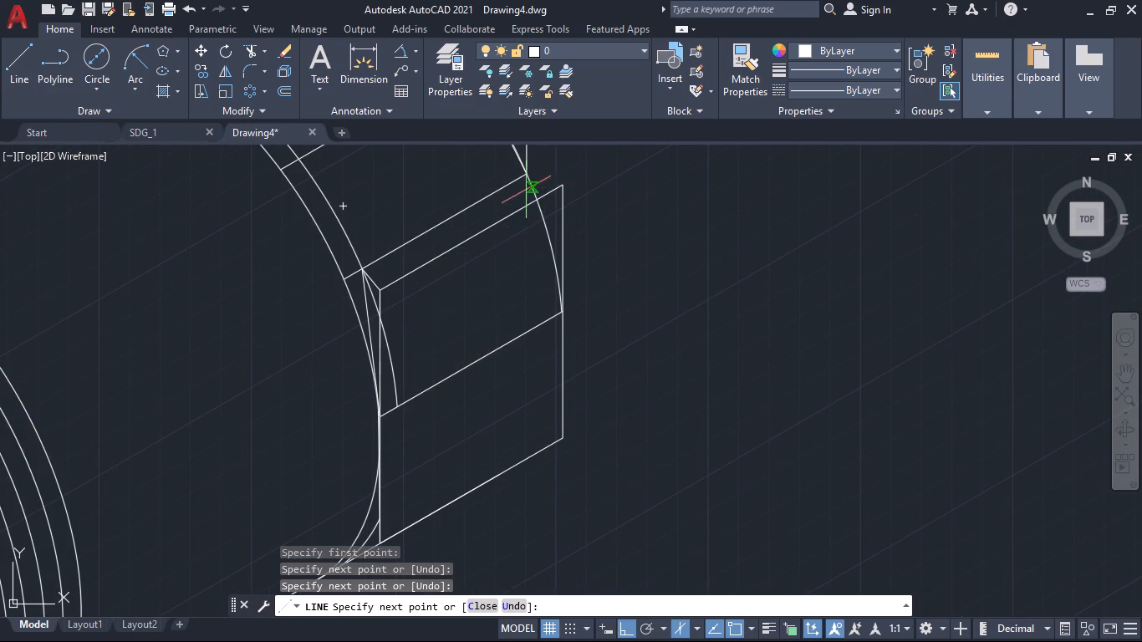
{"action": "left_click", "coordinate": [560, 186]}
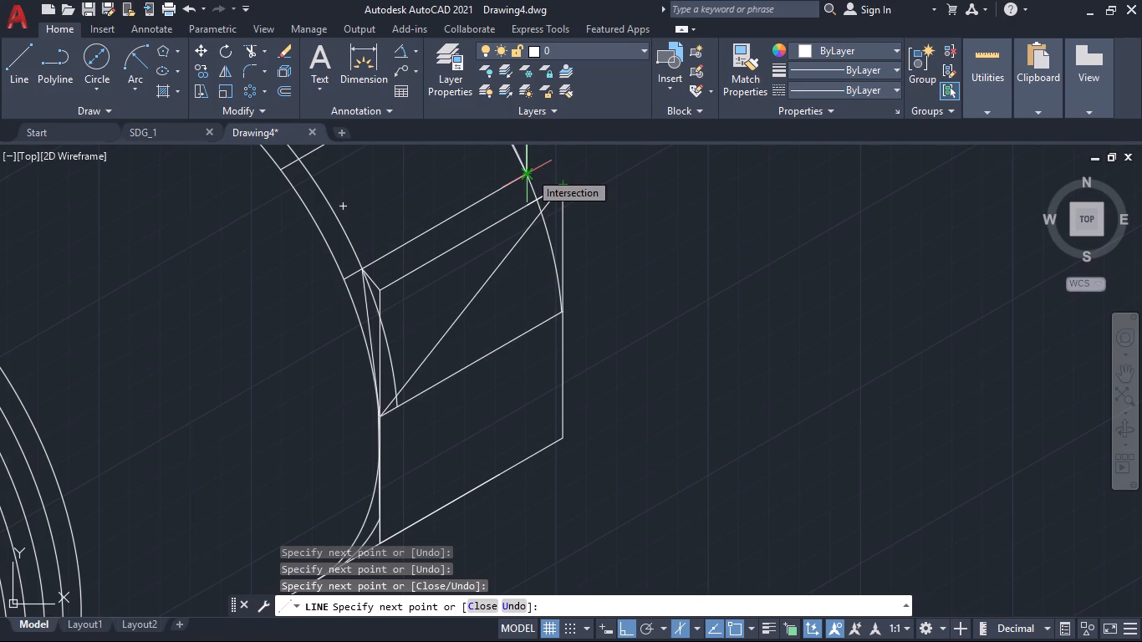
{"action": "left_click", "coordinate": [529, 171]}
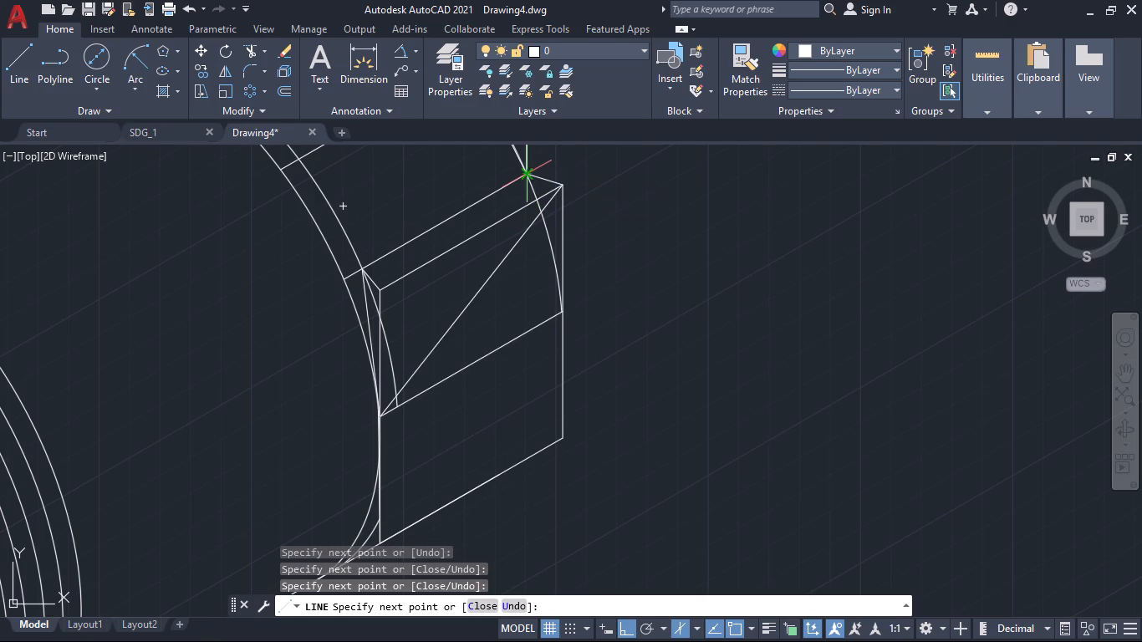
{"action": "key", "text": "space"}
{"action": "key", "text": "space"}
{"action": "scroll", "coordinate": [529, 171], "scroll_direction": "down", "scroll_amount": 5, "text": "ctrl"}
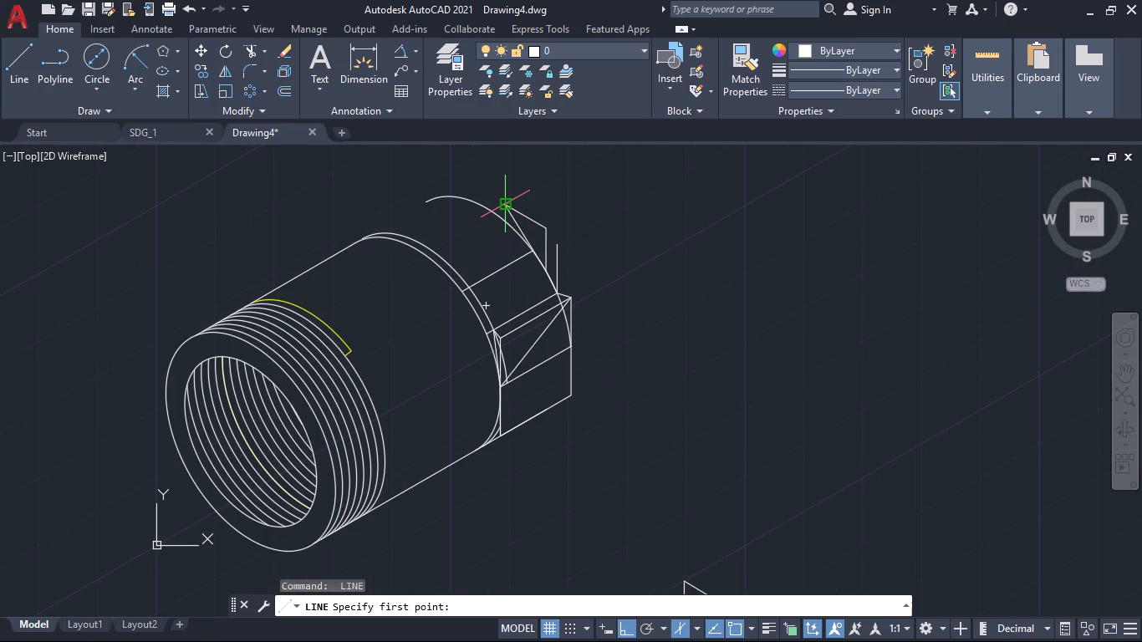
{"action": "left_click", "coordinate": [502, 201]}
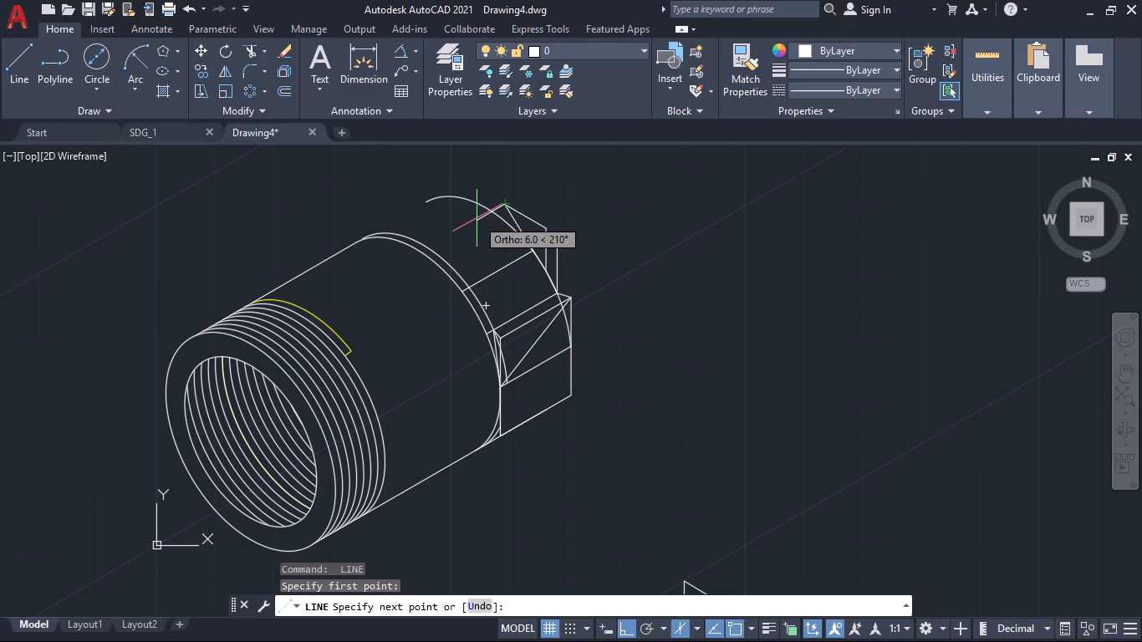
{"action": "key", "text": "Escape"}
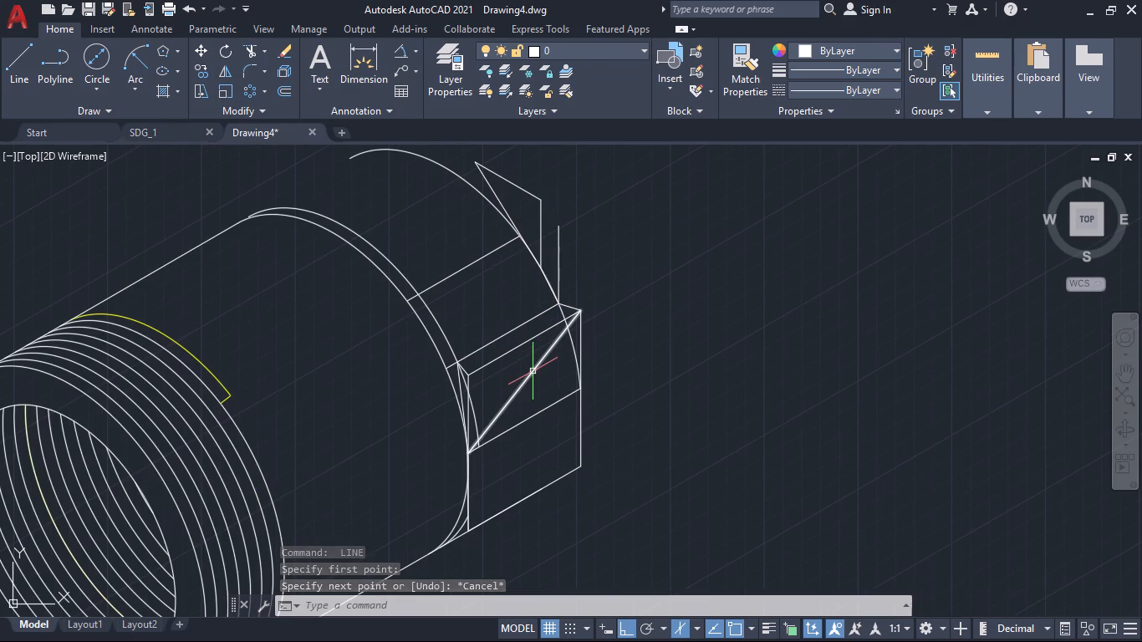
Trim the diagonal line crossing the second face and the front arc's end inside that face.
{"action": "type", "text": "tr"}
{"action": "key", "text": "Return"}
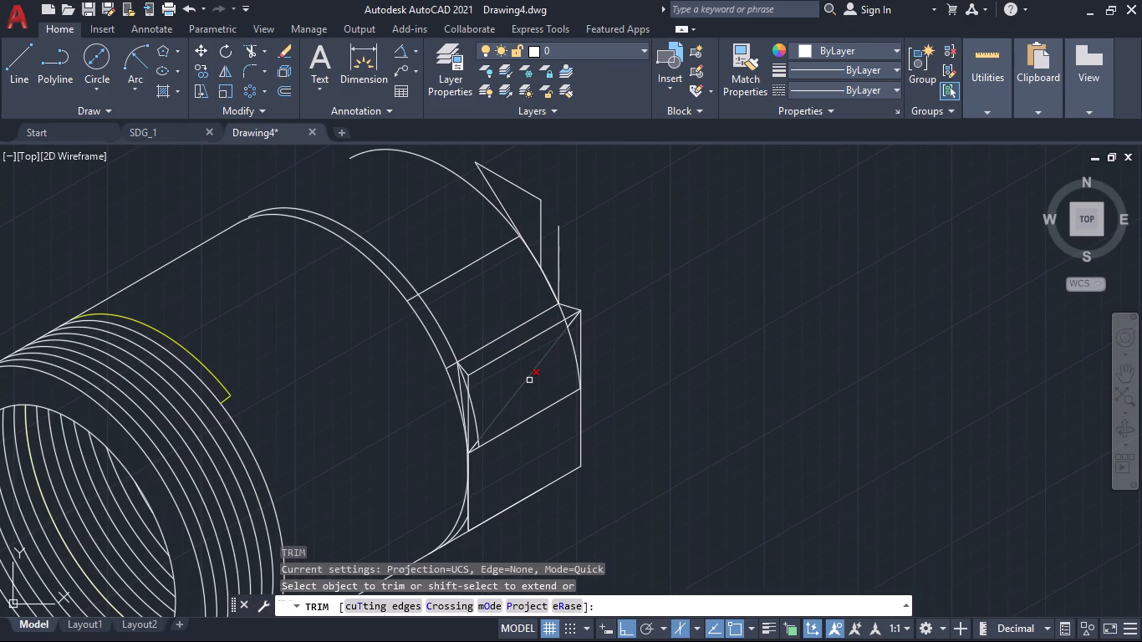
{"action": "left_click", "coordinate": [528, 380]}
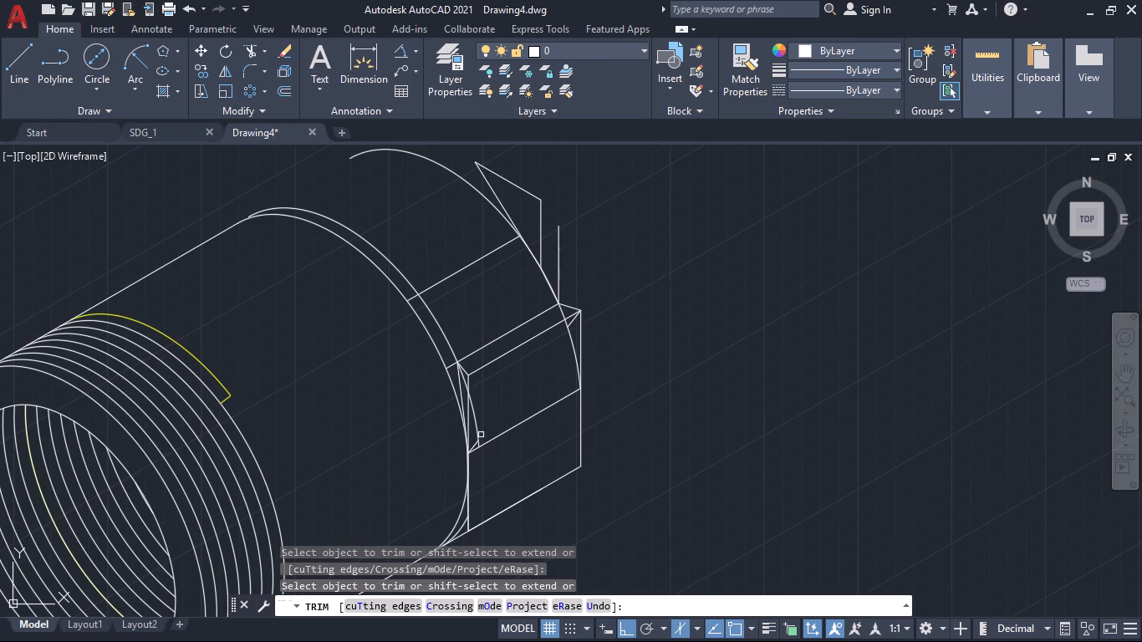
{"action": "left_click", "coordinate": [479, 437]}
{"action": "left_click", "coordinate": [474, 445]}
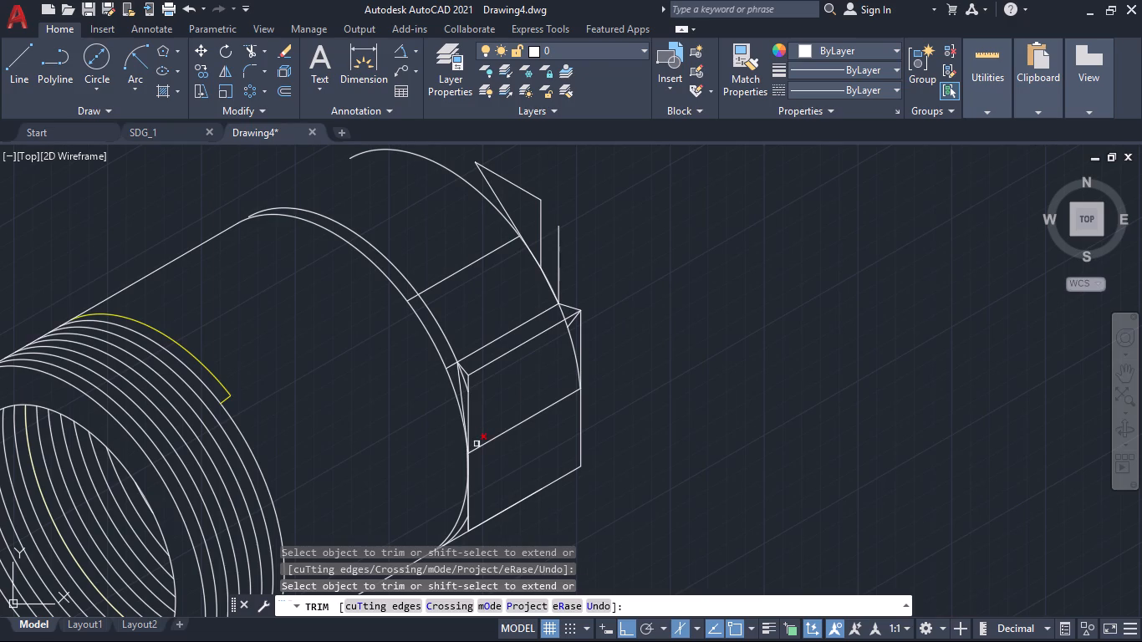
{"action": "left_click", "coordinate": [477, 444]}
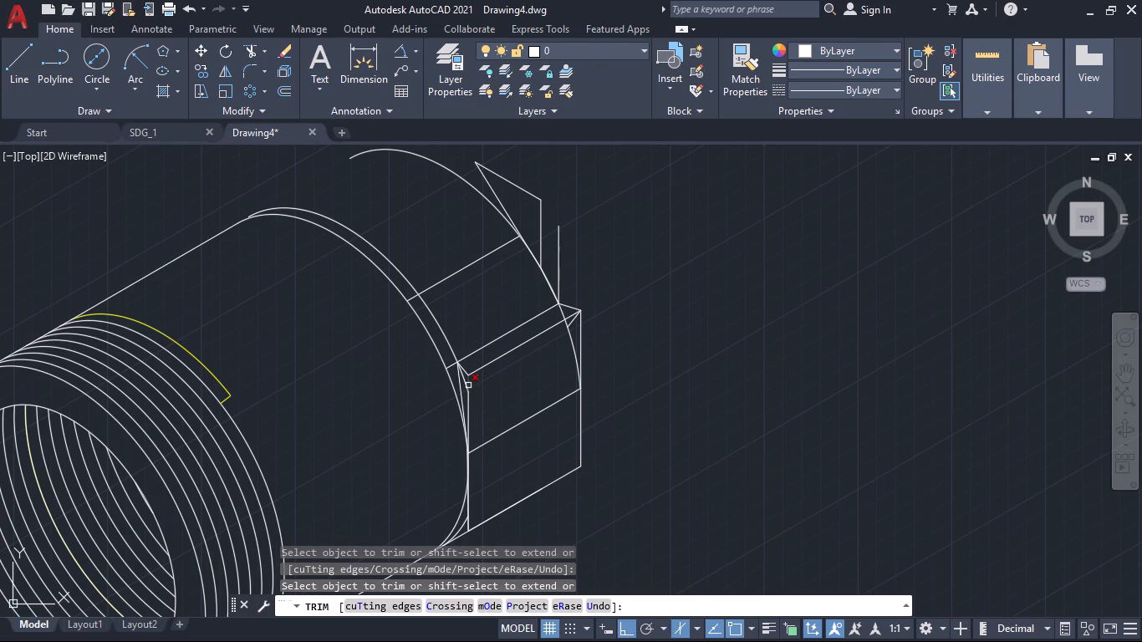
Trim away the upper parallelogram's front vertical side, its top 30° edge and the short connecting line at its front corner.
{"action": "left_click", "coordinate": [468, 385]}
{"action": "left_click", "coordinate": [467, 392]}
{"action": "left_click", "coordinate": [467, 385]}
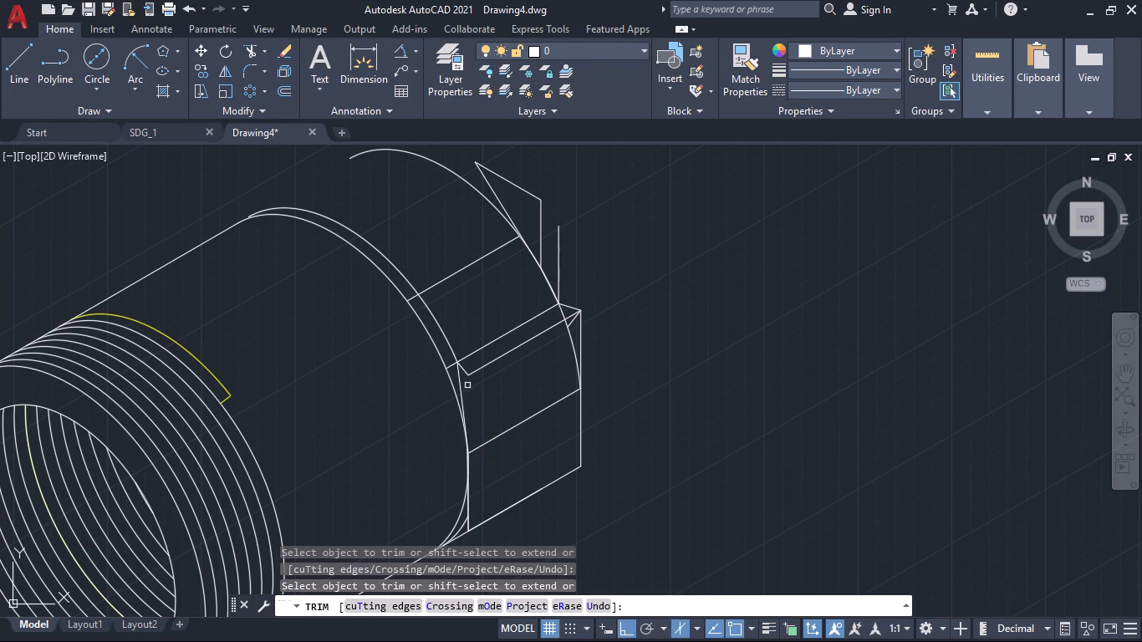
{"action": "left_click", "coordinate": [466, 374]}
{"action": "double_click", "coordinate": [466, 374]}
Undo the trim that cuts the back arc, and trim the leftover vertical and stub lines outside the arc at the second face.
{"action": "left_click", "coordinate": [565, 317]}
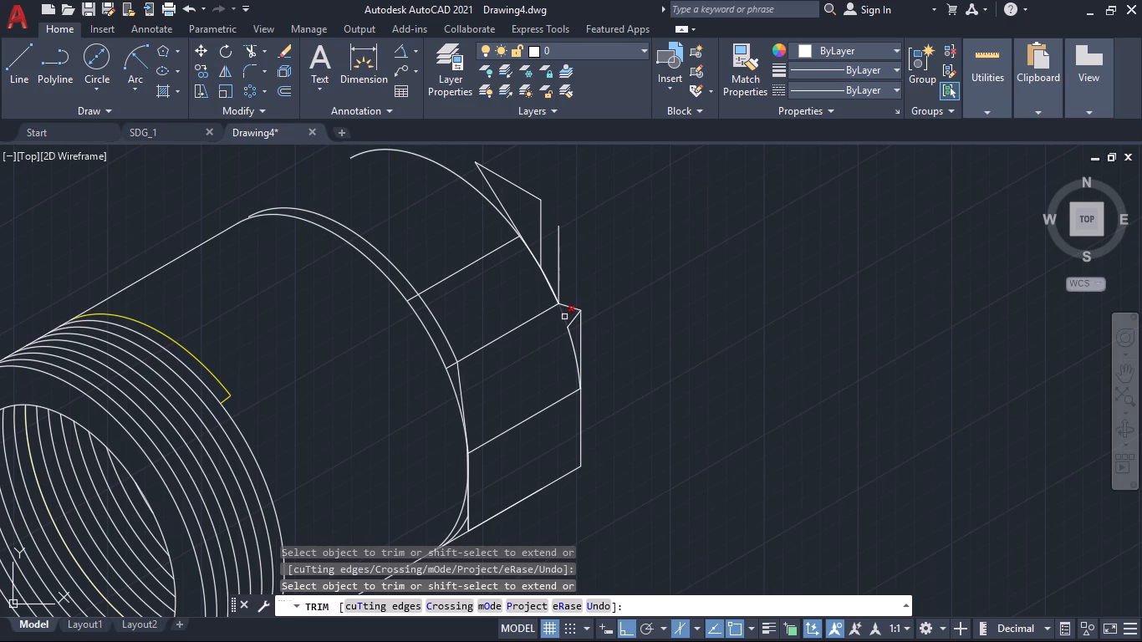
{"action": "double_click", "coordinate": [564, 317]}
{"action": "key", "text": "ctrl+z"}
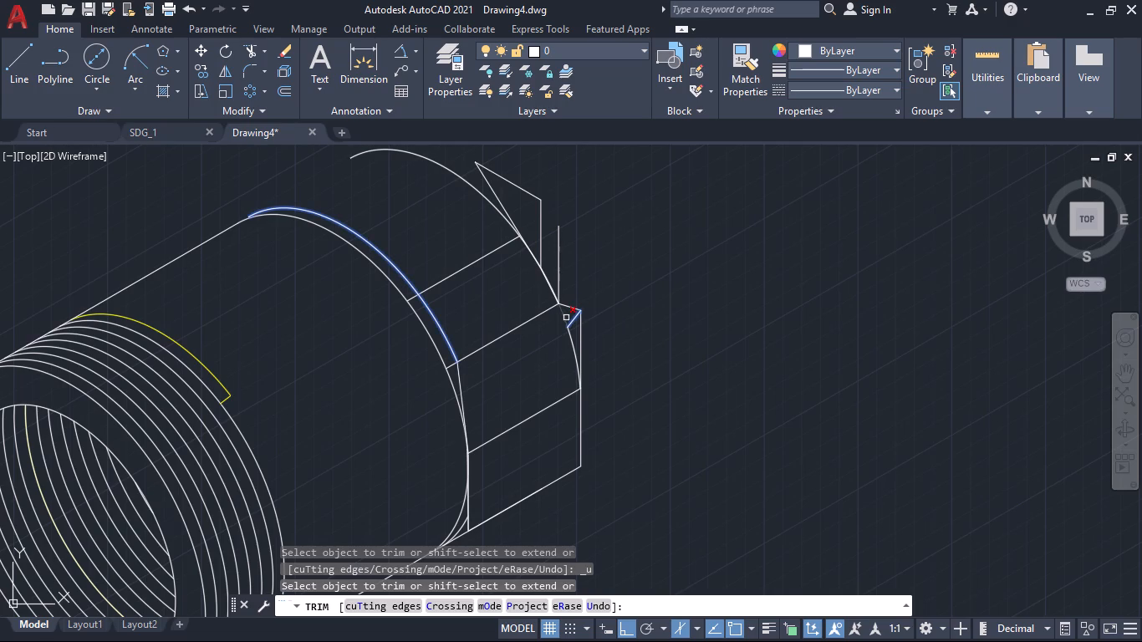
{"action": "left_click", "coordinate": [571, 317]}
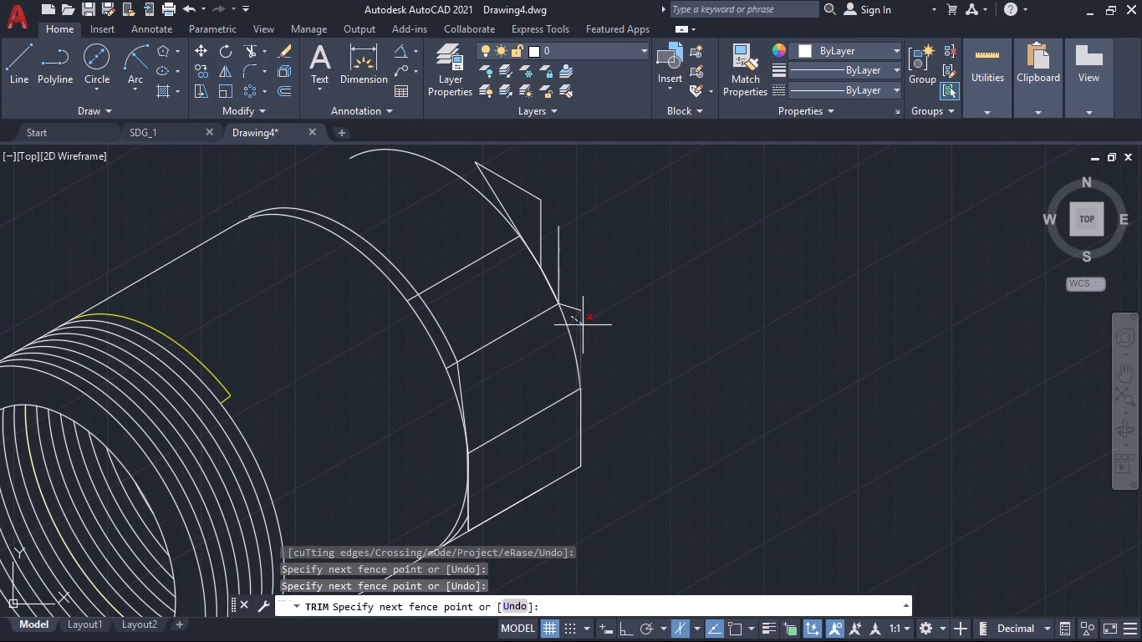
{"action": "left_click", "coordinate": [583, 325]}
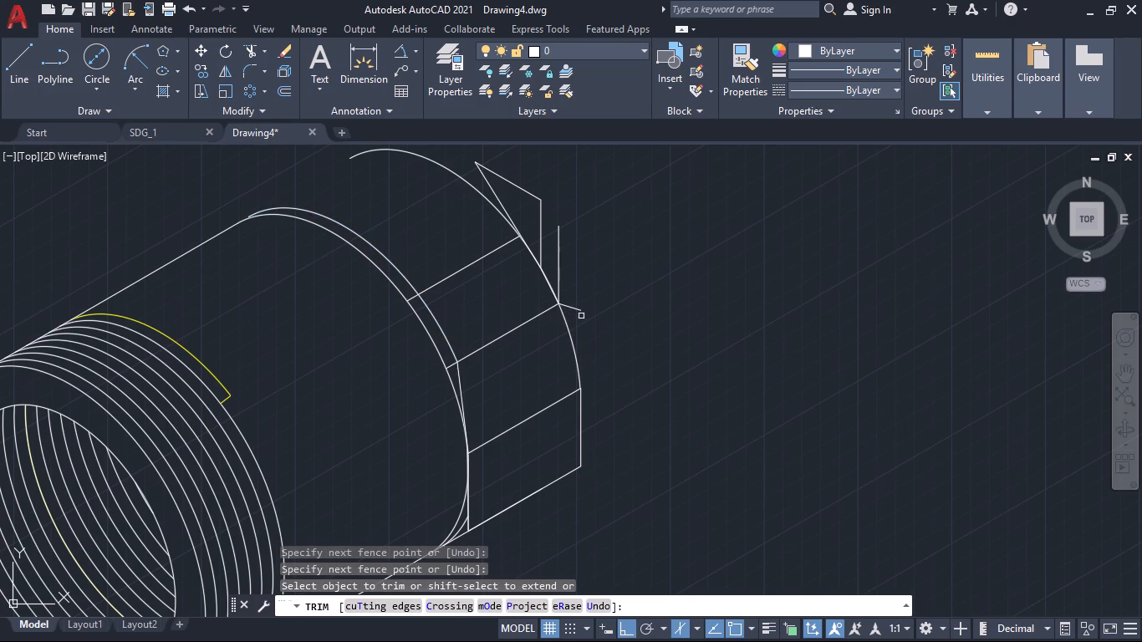
{"action": "left_click", "coordinate": [580, 313]}
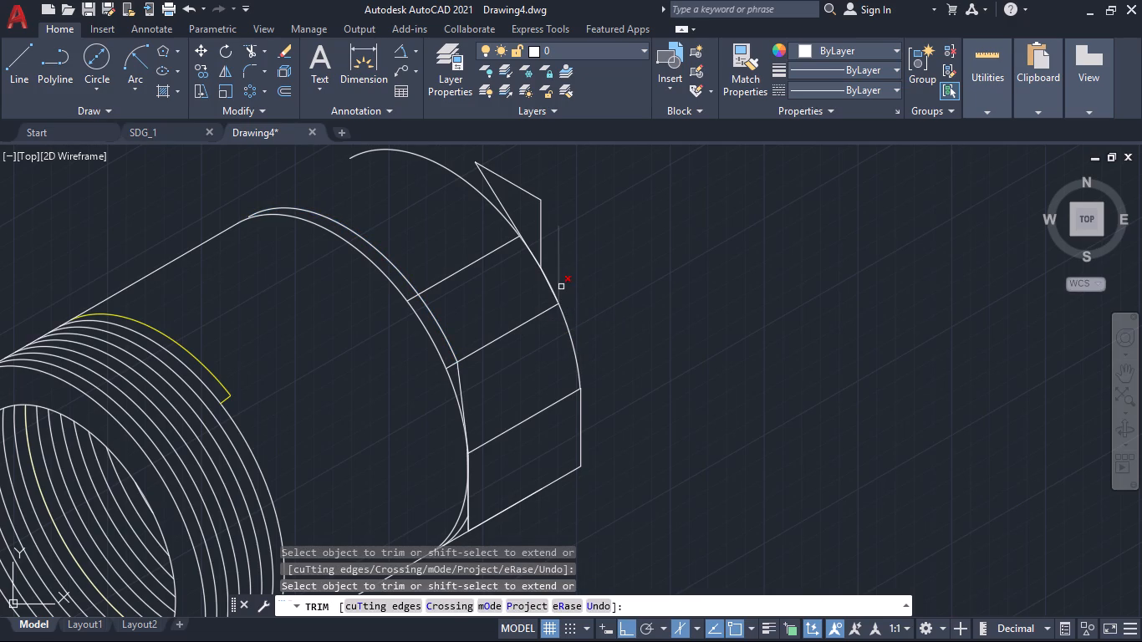
Trim away the stray vertical lines, the slanted line and the 330° line outside the upper part of the back arc.
{"action": "left_click", "coordinate": [561, 287]}
{"action": "left_click", "coordinate": [543, 247]}
{"action": "left_click", "coordinate": [508, 216]}
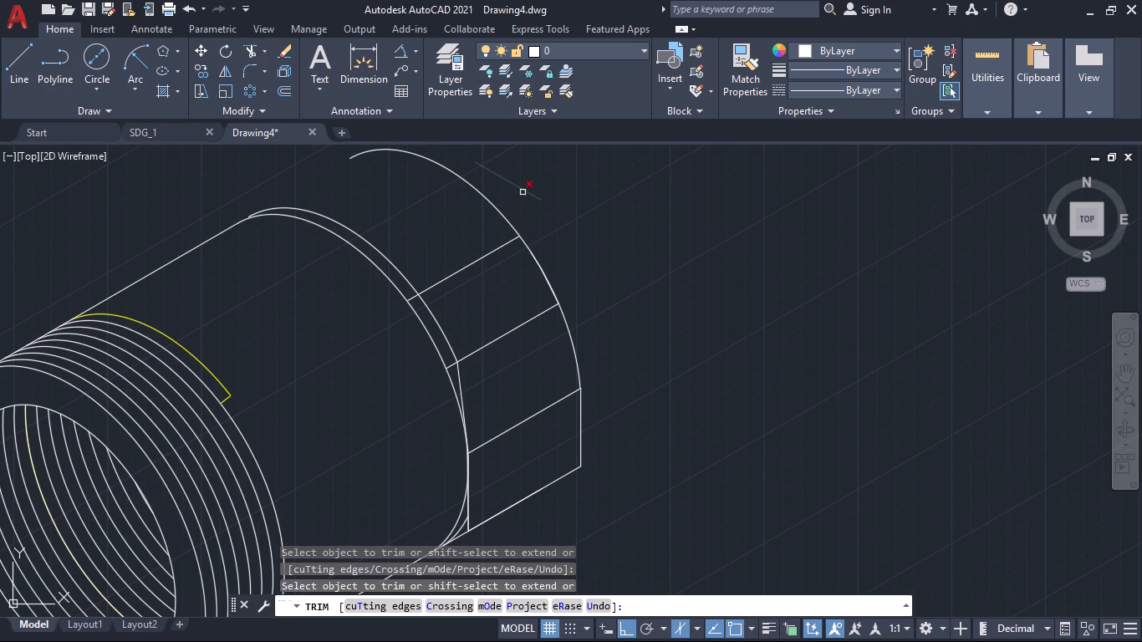
{"action": "double_click", "coordinate": [523, 192]}
{"action": "left_click", "coordinate": [546, 191]}
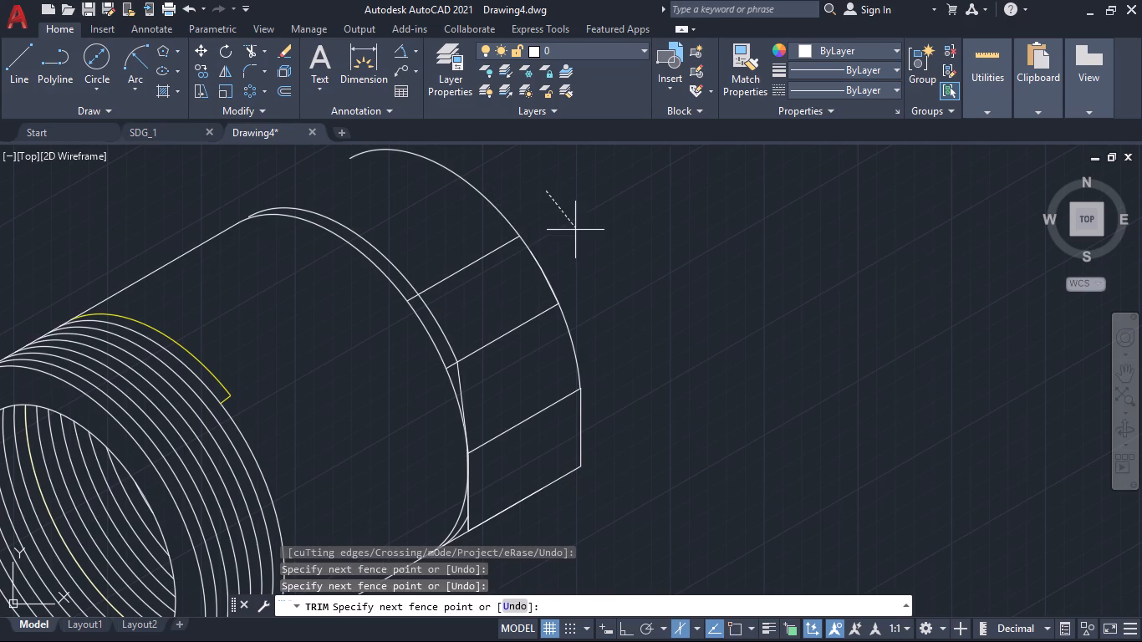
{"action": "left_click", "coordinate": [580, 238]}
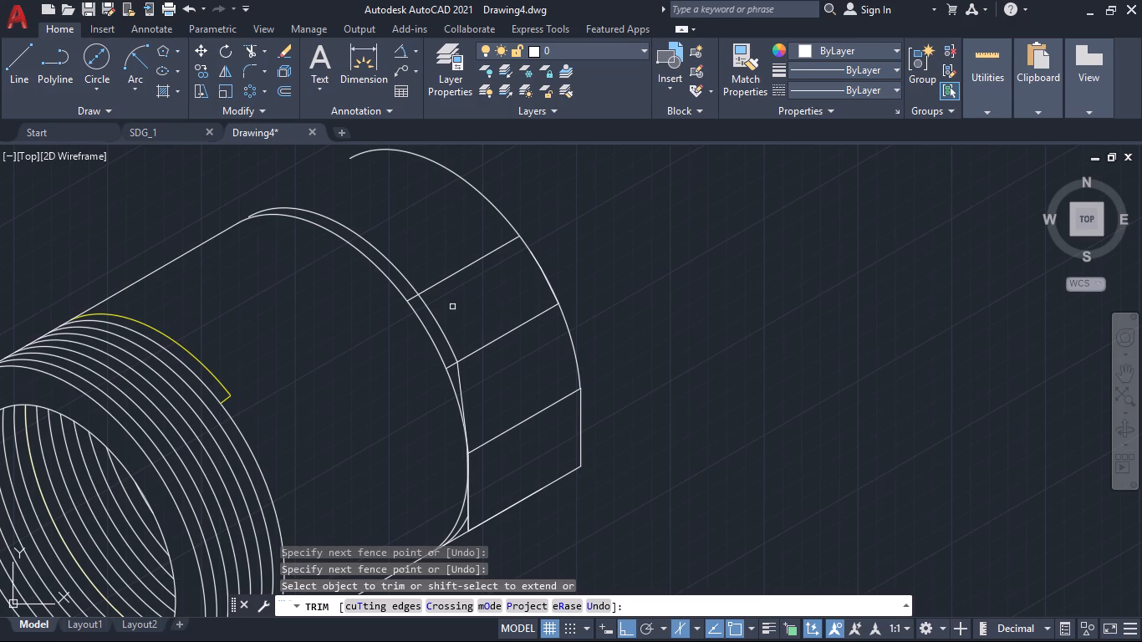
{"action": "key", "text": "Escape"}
Draw the front edge of the head face between the two highest 30° edges, joining their front ends with a straight line.
{"action": "key", "text": "l"}
{"action": "key", "text": "Return"}
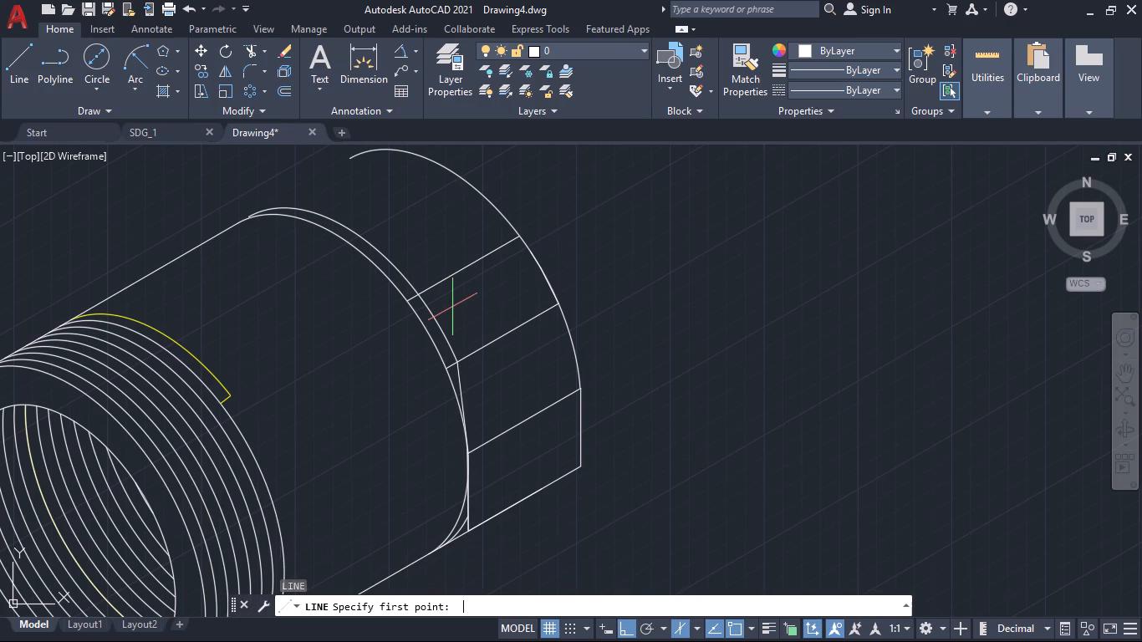
{"action": "left_click", "coordinate": [457, 358]}
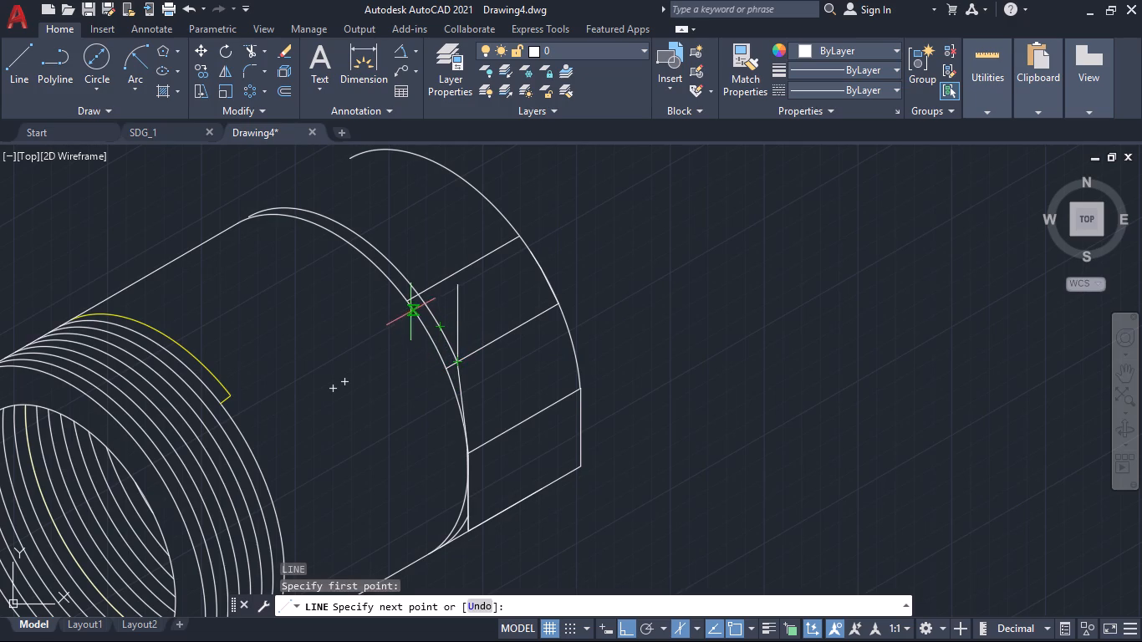
{"action": "left_click", "coordinate": [409, 306]}
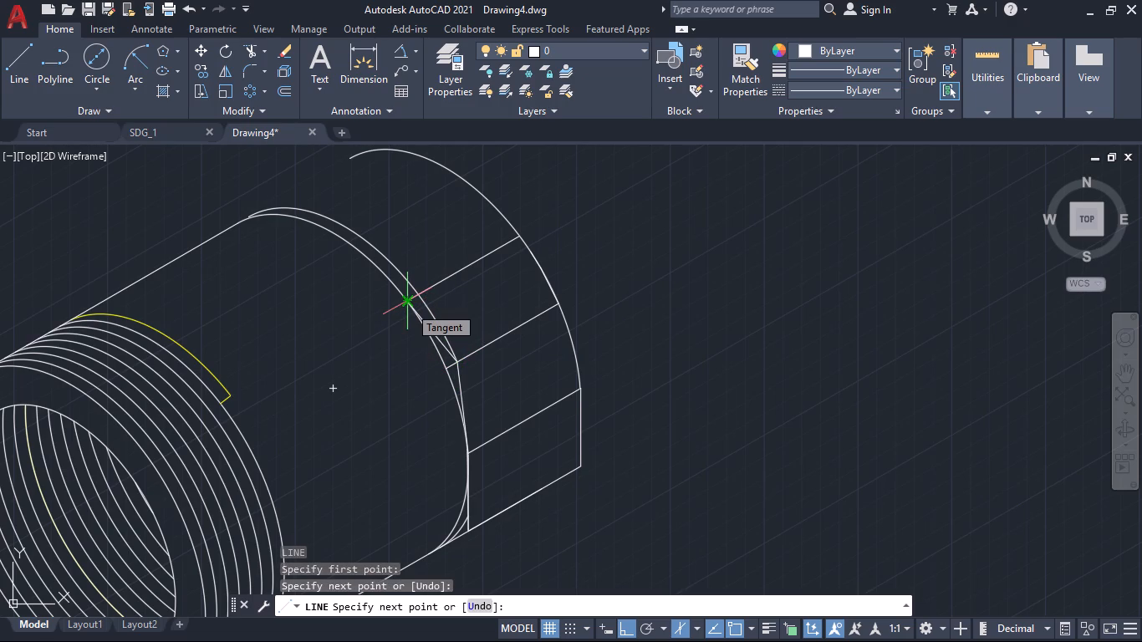
{"action": "key", "text": "space"}
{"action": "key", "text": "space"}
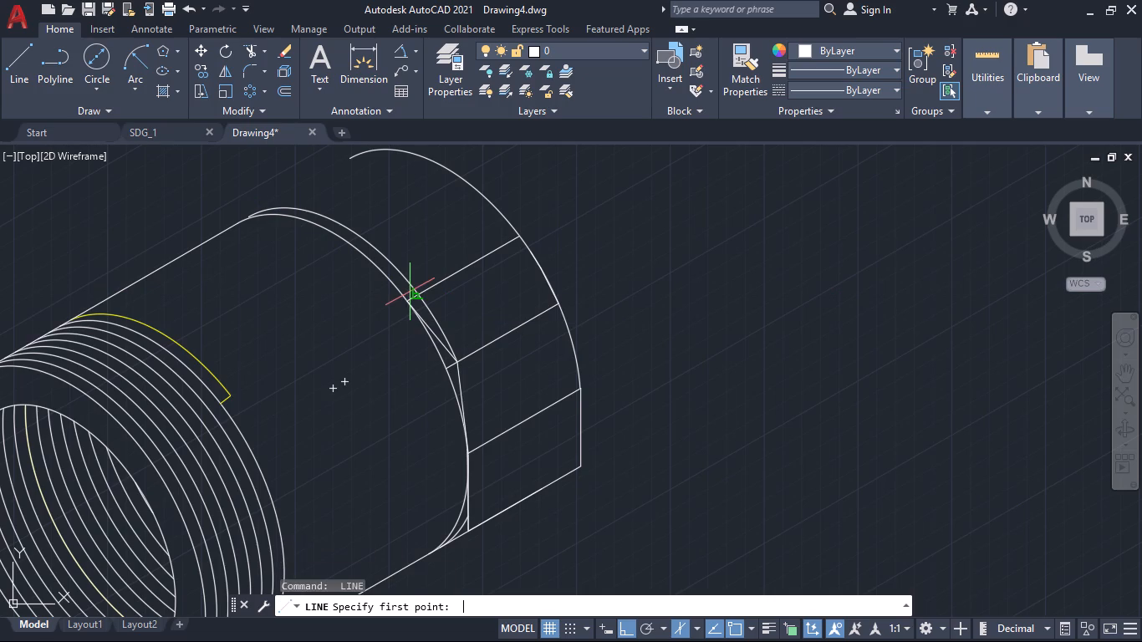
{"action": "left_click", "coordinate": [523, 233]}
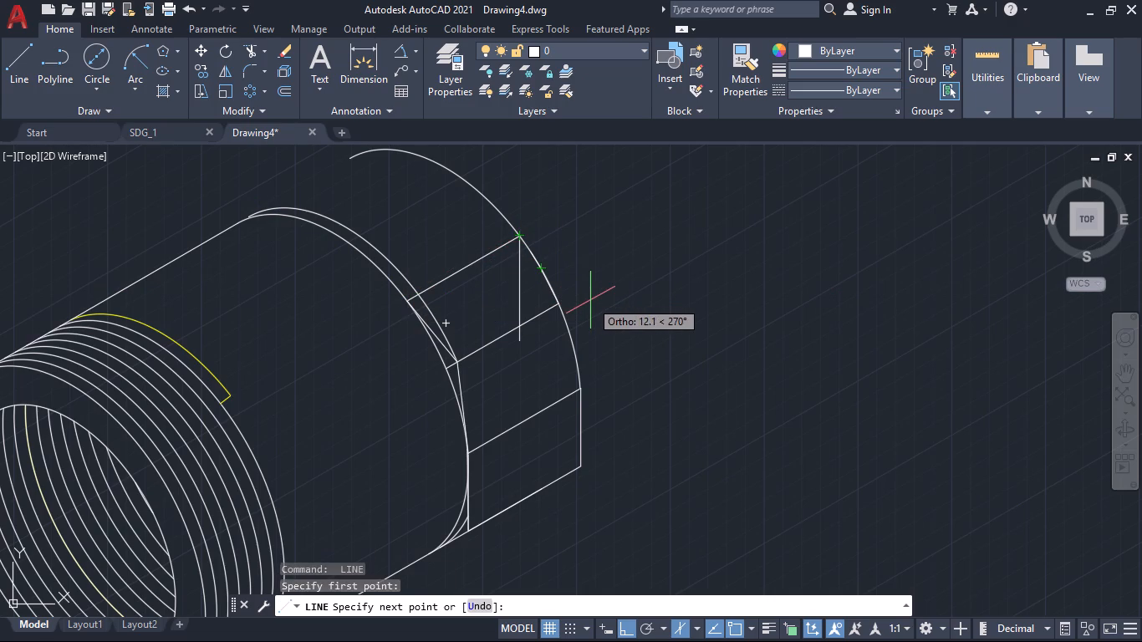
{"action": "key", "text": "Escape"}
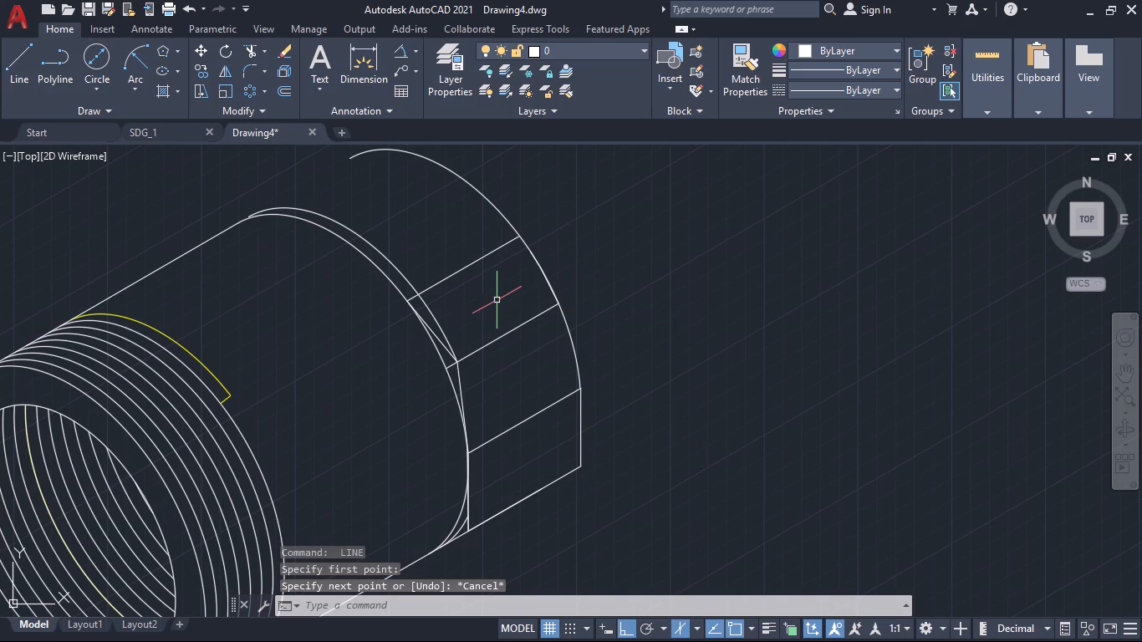
Trim the 30° edge's stub past the new front edge, the outer arc above that edge and the short arc at the lowest front corner.
{"action": "type", "text": "tr"}
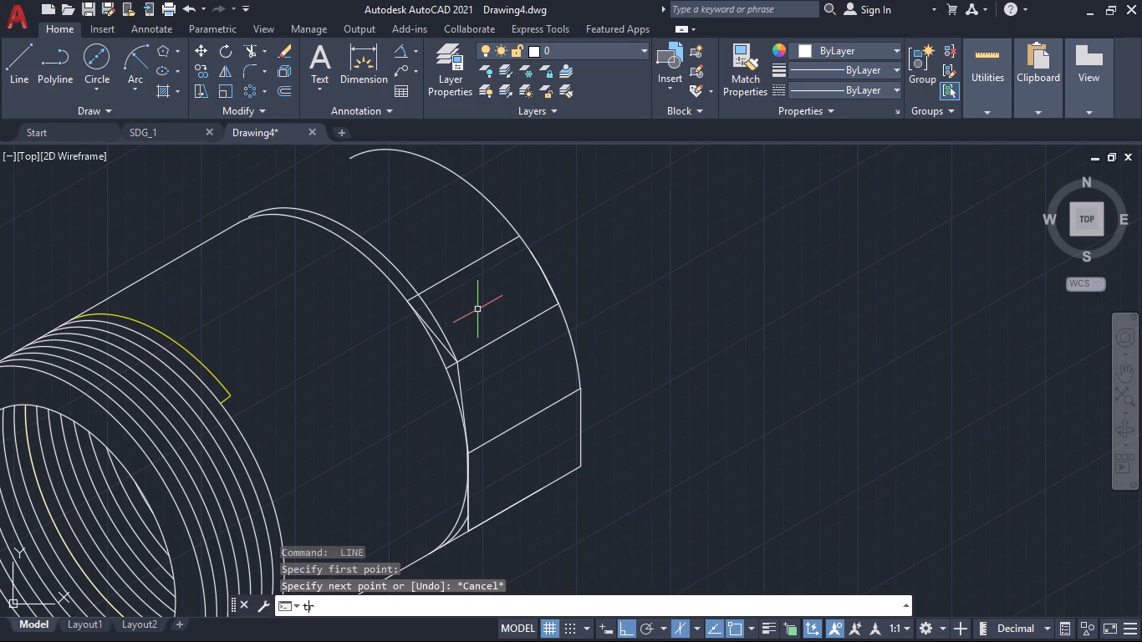
{"action": "key", "text": "Return"}
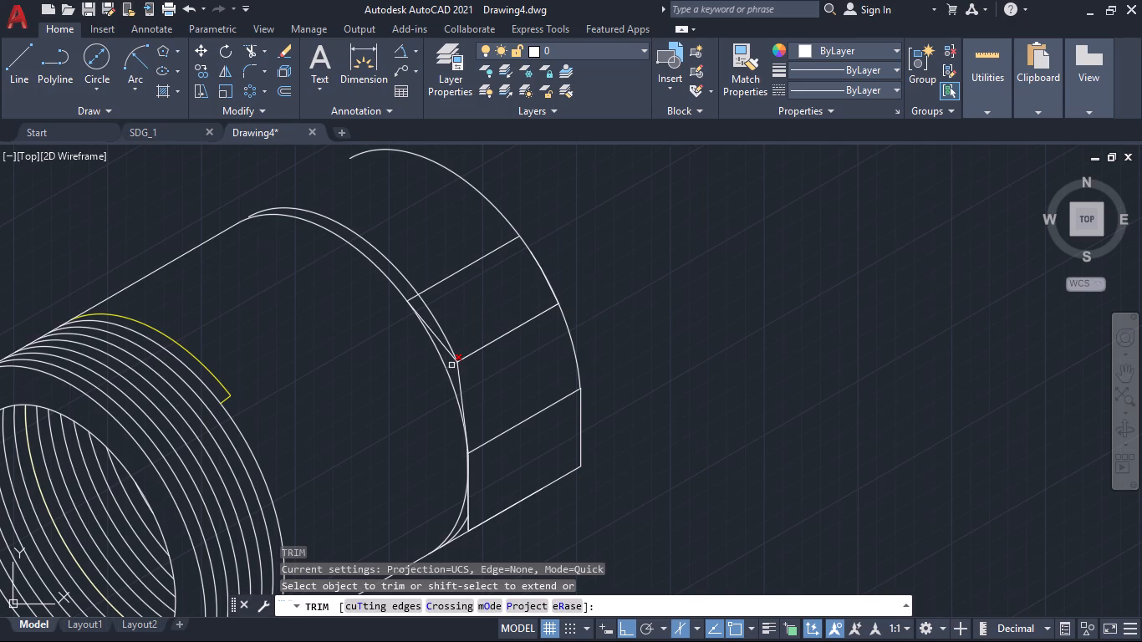
{"action": "left_click", "coordinate": [451, 365]}
{"action": "left_click", "coordinate": [446, 337]}
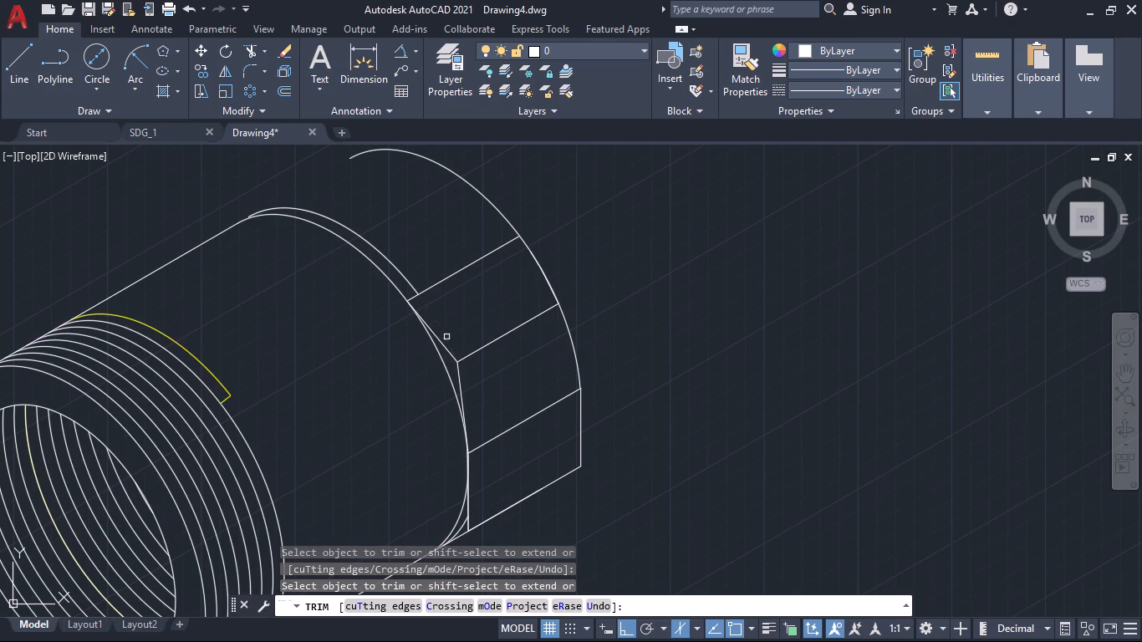
{"action": "left_click", "coordinate": [463, 525]}
{"action": "key", "text": "Escape"}
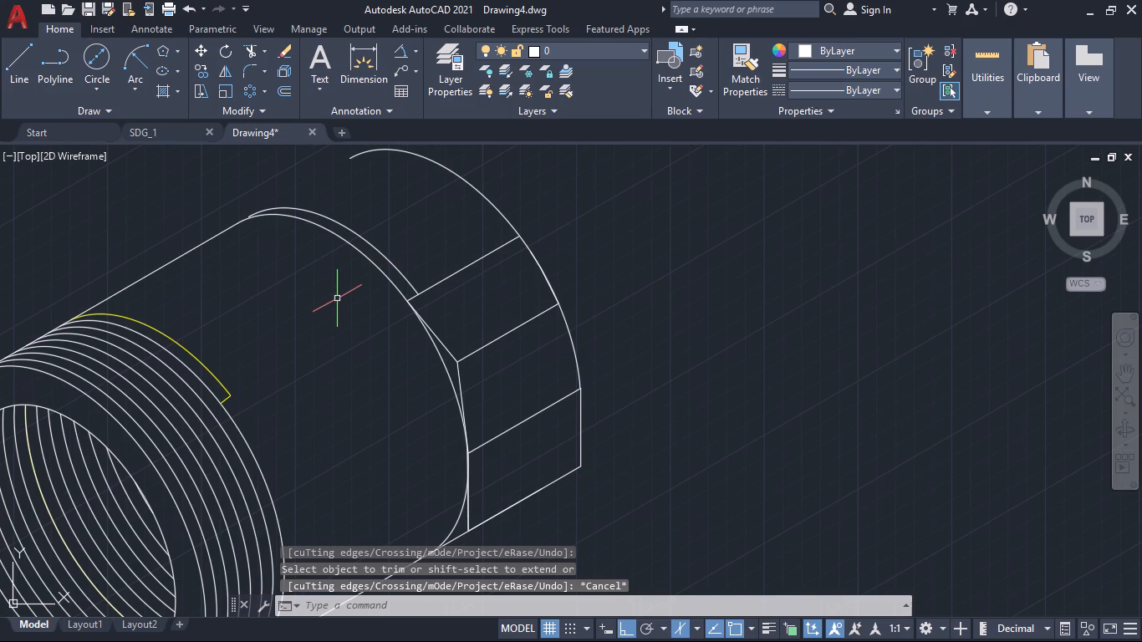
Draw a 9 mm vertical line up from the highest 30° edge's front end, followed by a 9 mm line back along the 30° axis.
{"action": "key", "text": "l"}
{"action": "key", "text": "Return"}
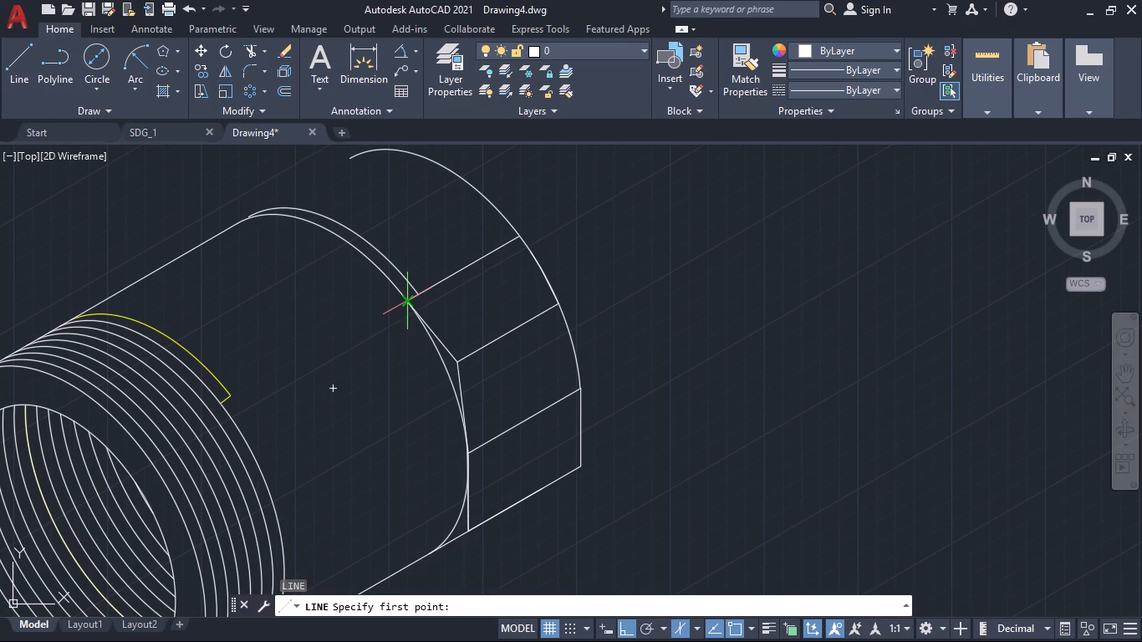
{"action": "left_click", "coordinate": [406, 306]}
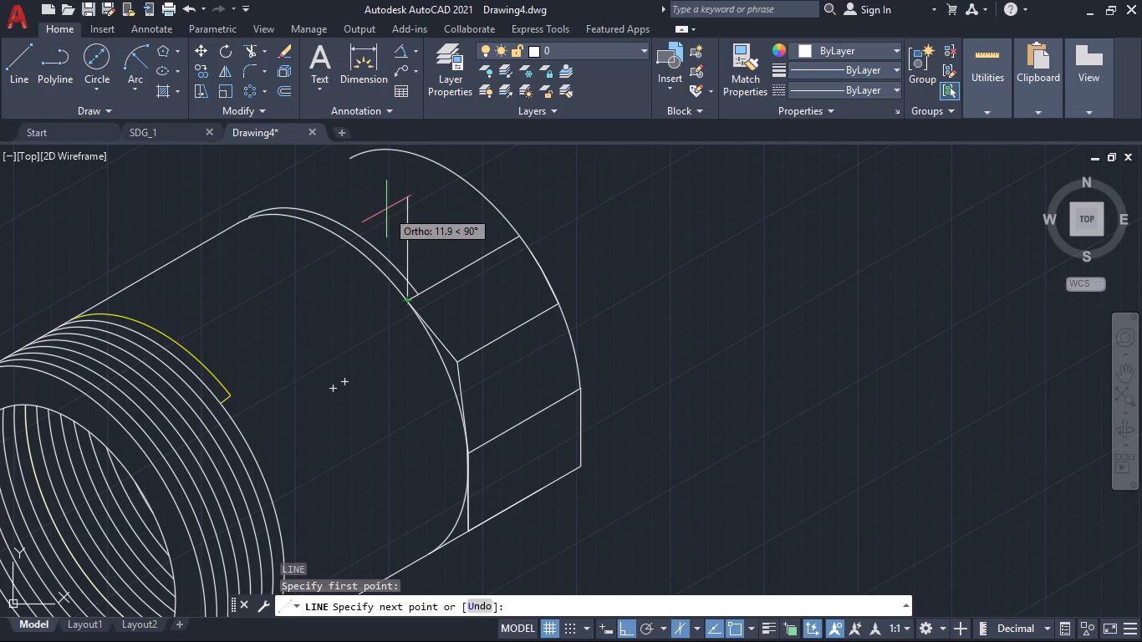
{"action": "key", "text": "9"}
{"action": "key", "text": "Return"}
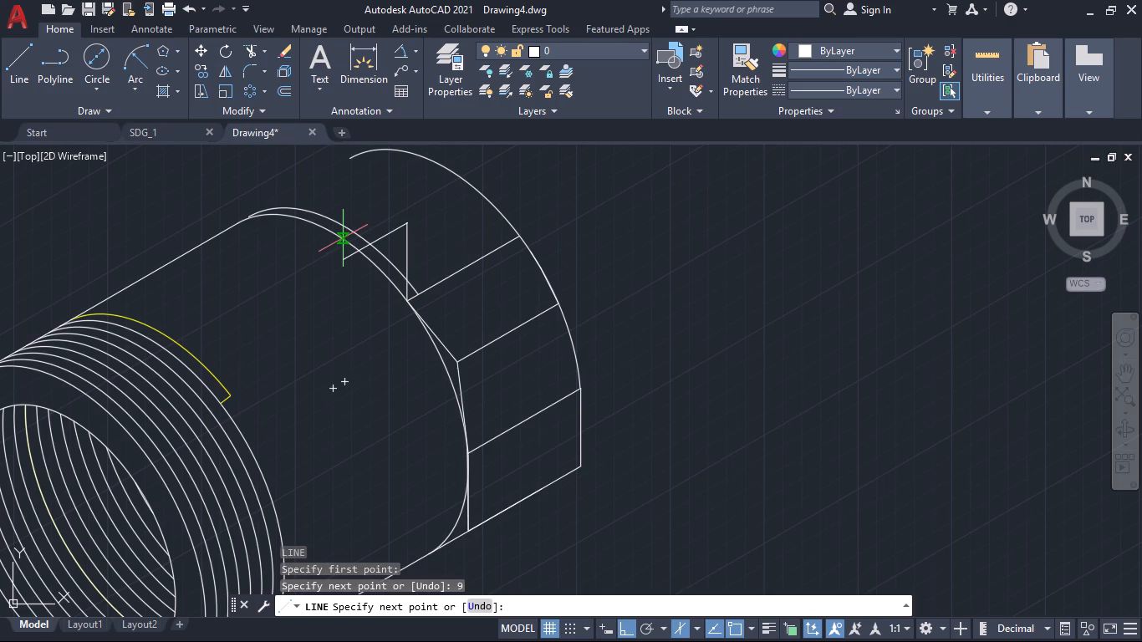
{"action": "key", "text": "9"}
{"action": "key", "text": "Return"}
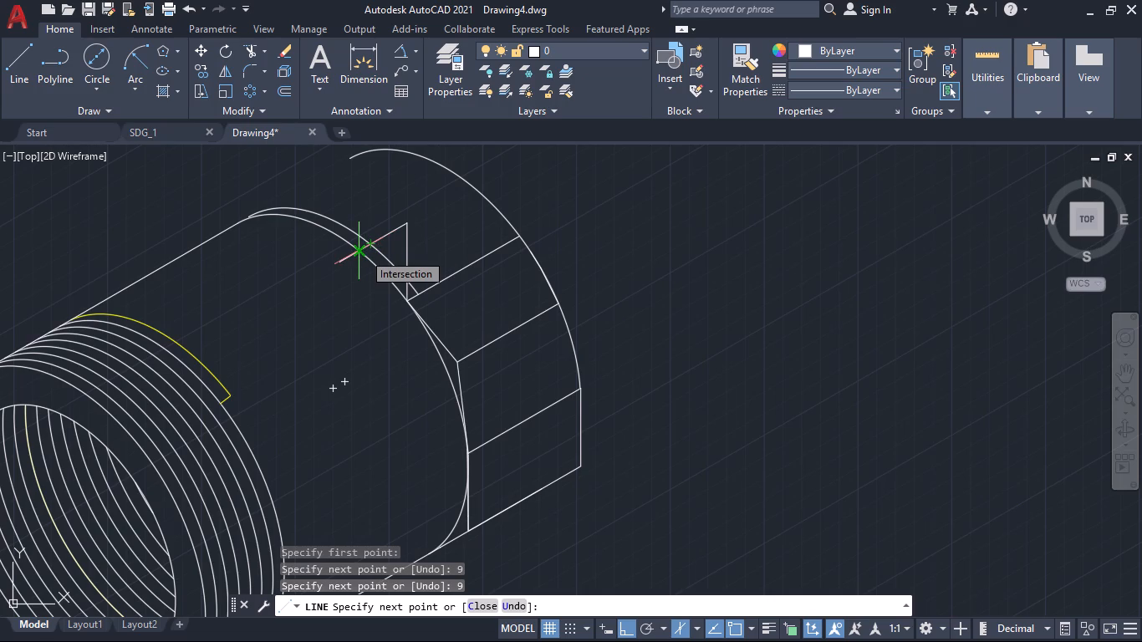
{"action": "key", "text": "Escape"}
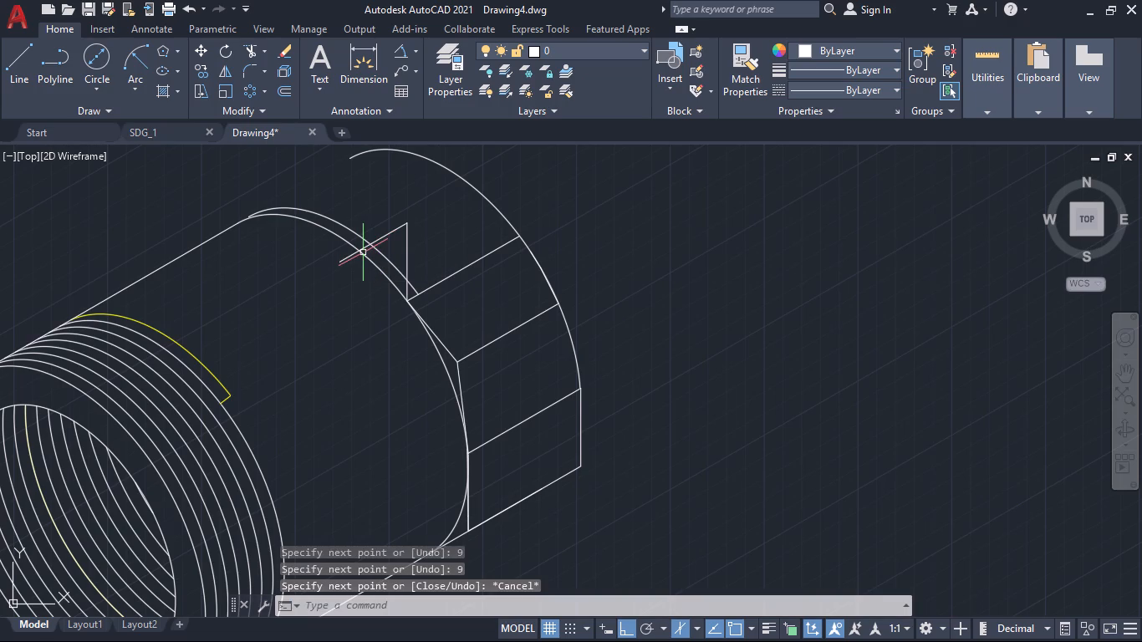
Measure the aligned distance from the highest 30° edge's front end to where the second 9 mm line crosses the front arc.
{"action": "left_click", "coordinate": [410, 52]}
{"action": "double_click", "coordinate": [411, 52]}
{"action": "left_click", "coordinate": [416, 53]}
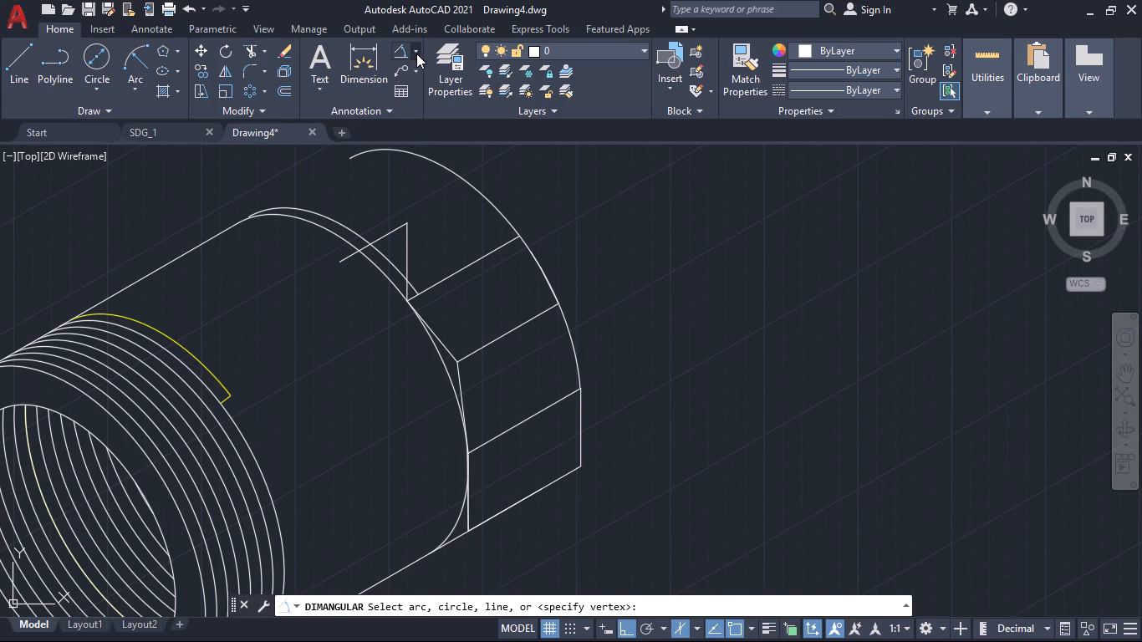
{"action": "left_click", "coordinate": [416, 110]}
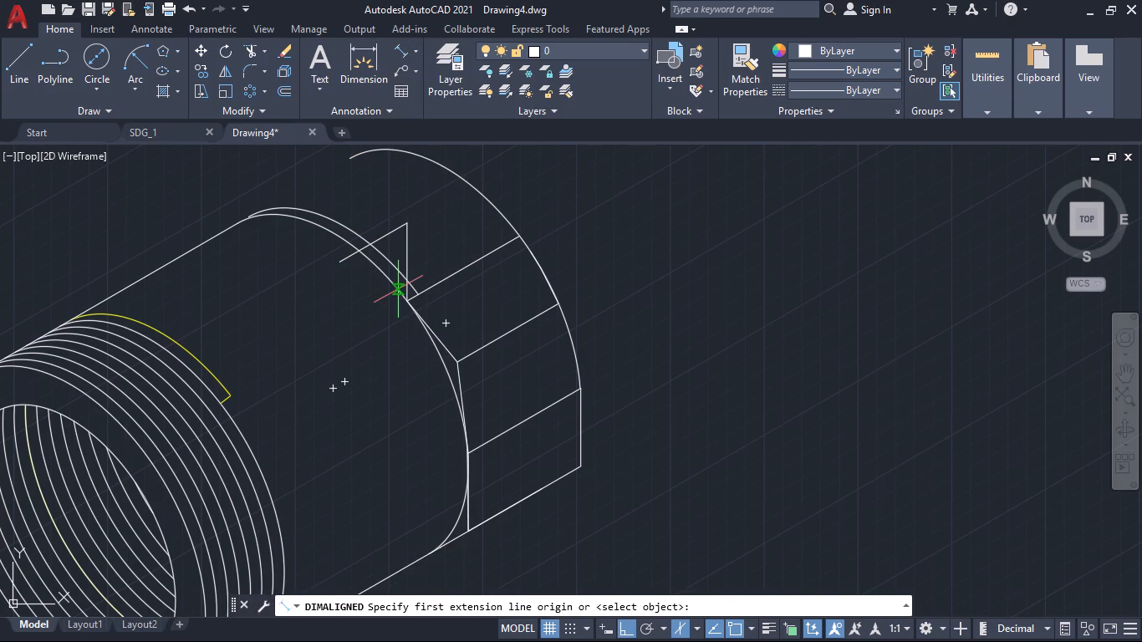
{"action": "left_click", "coordinate": [406, 301]}
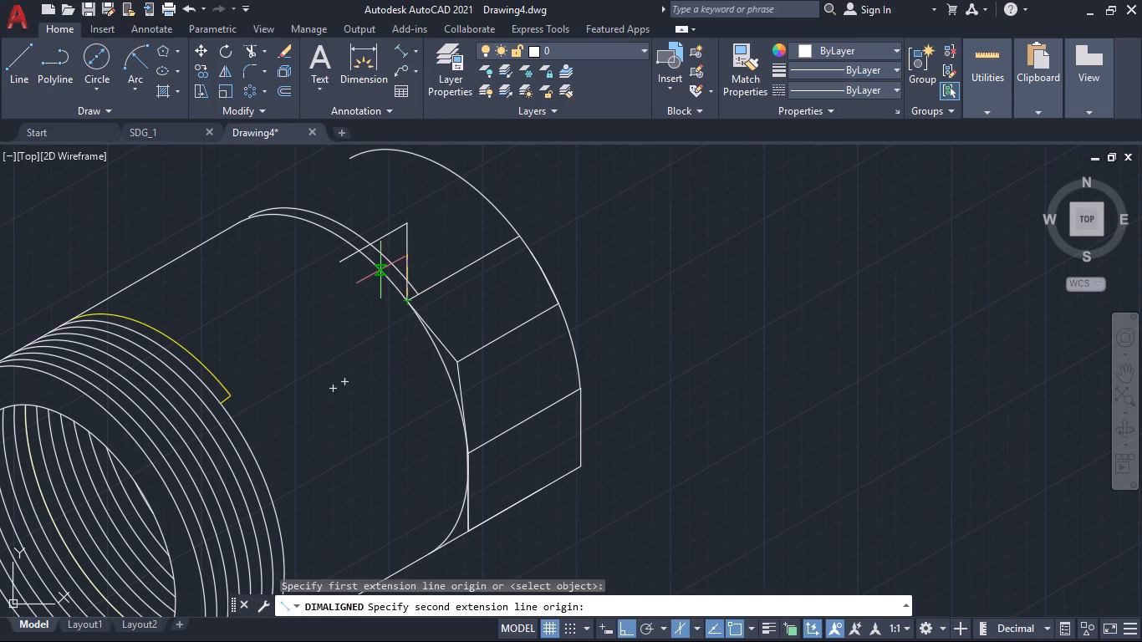
{"action": "left_click", "coordinate": [360, 252]}
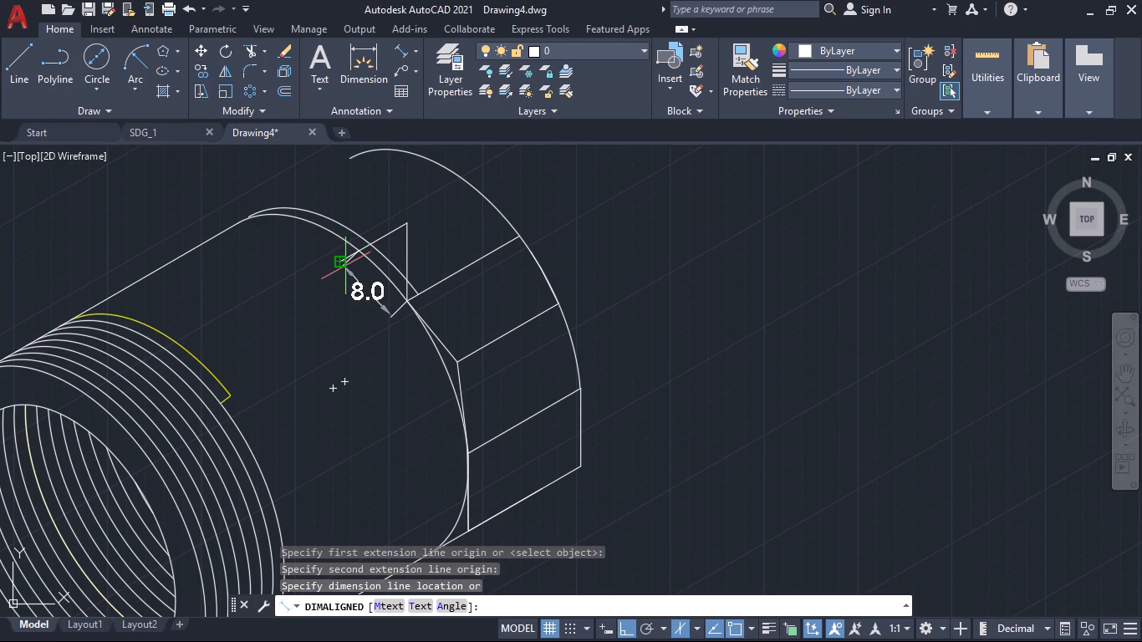
{"action": "key", "text": "Escape"}
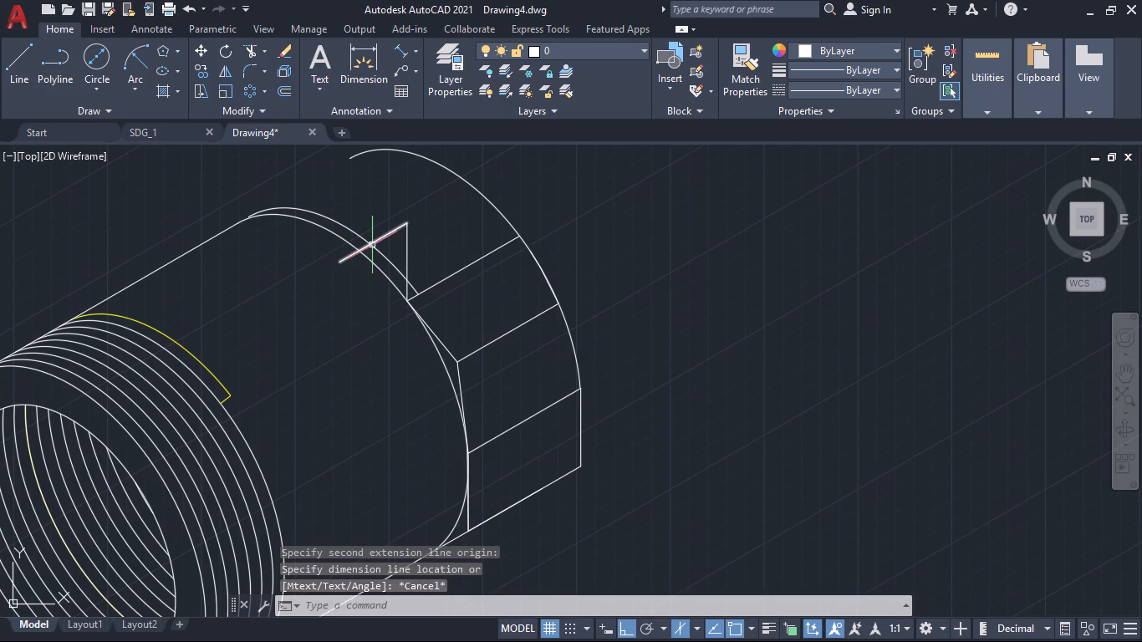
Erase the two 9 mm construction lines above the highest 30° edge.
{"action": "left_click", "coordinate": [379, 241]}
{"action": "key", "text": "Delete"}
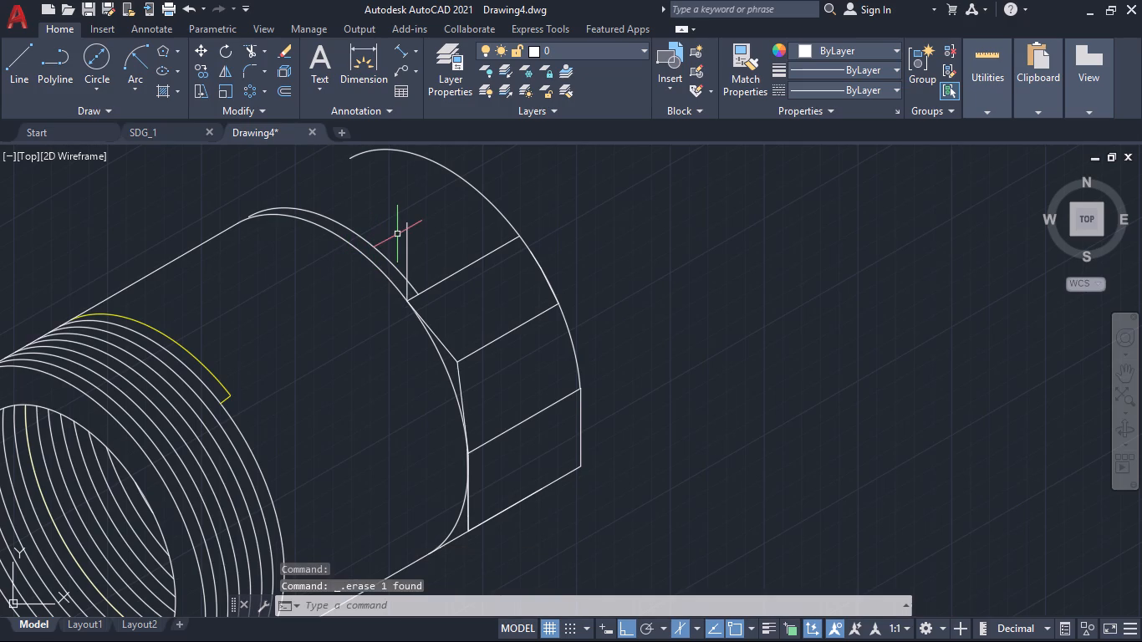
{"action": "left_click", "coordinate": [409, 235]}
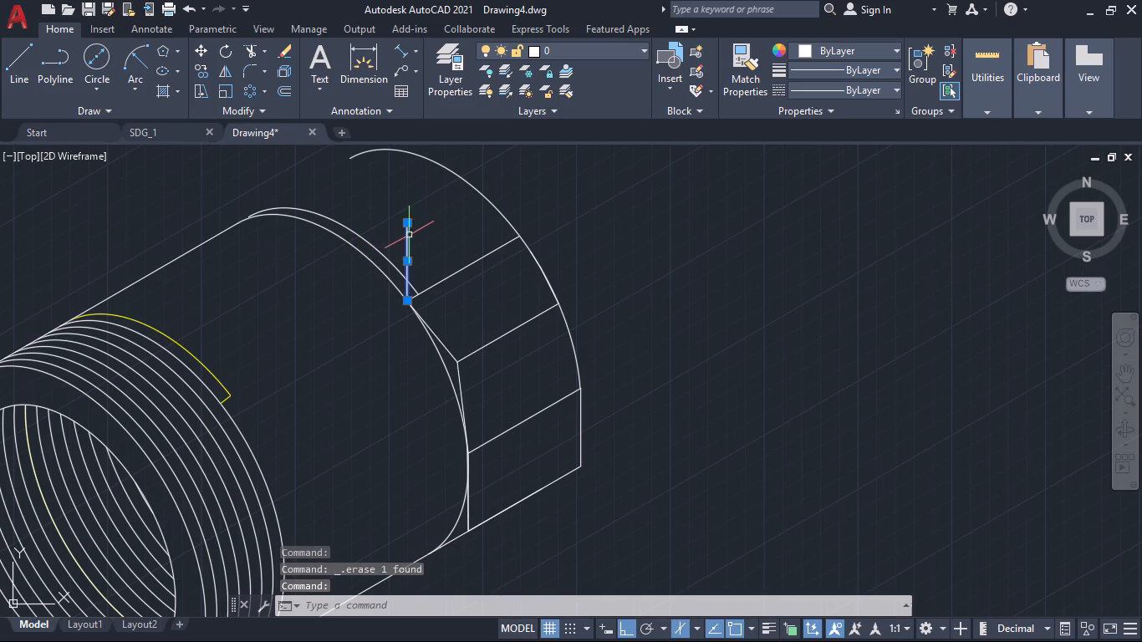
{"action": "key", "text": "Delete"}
Draw a 10 mm vertical line up from the highest 30° edge's front end and a line along the 30° axis back to the inner front arc.
{"action": "key", "text": "l"}
{"action": "key", "text": "Return"}
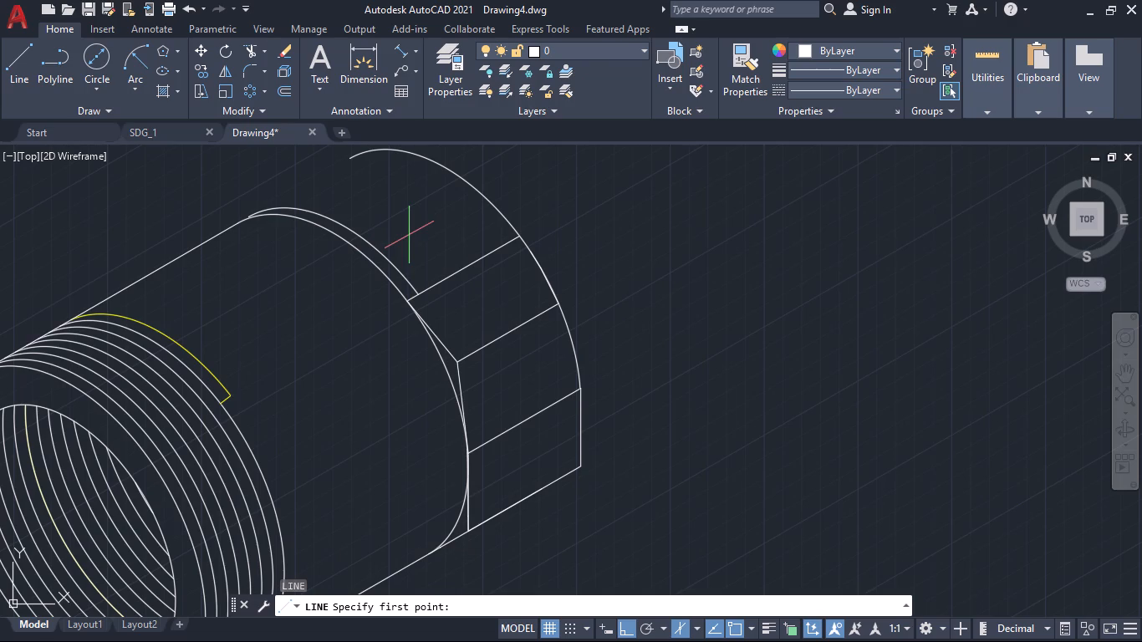
{"action": "left_click", "coordinate": [410, 303]}
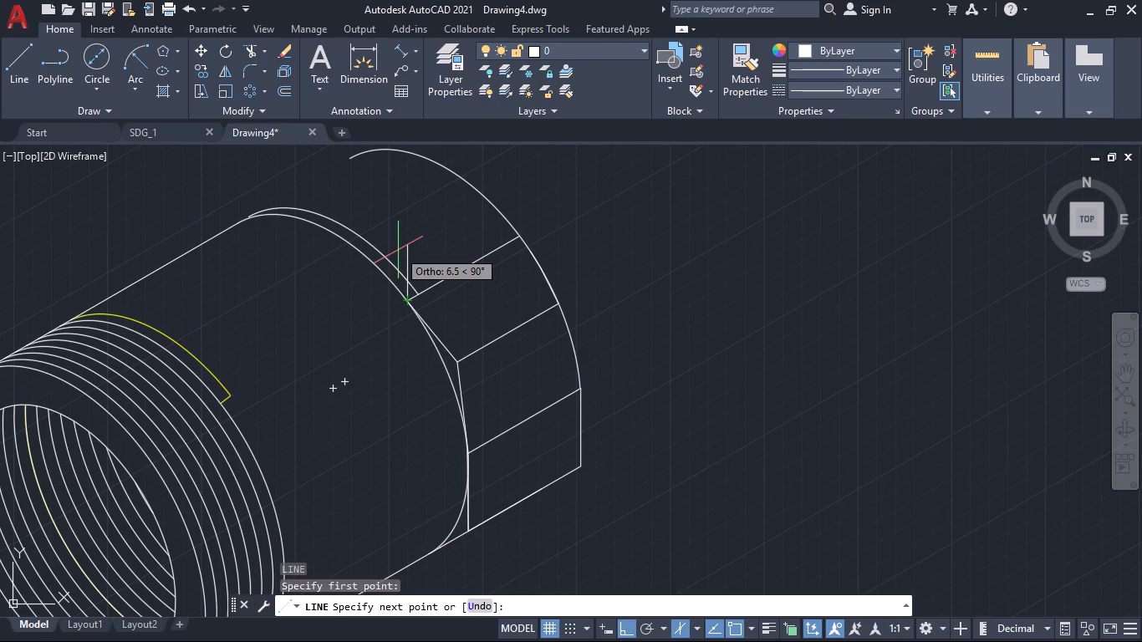
{"action": "type", "text": "10"}
{"action": "key", "text": "Return"}
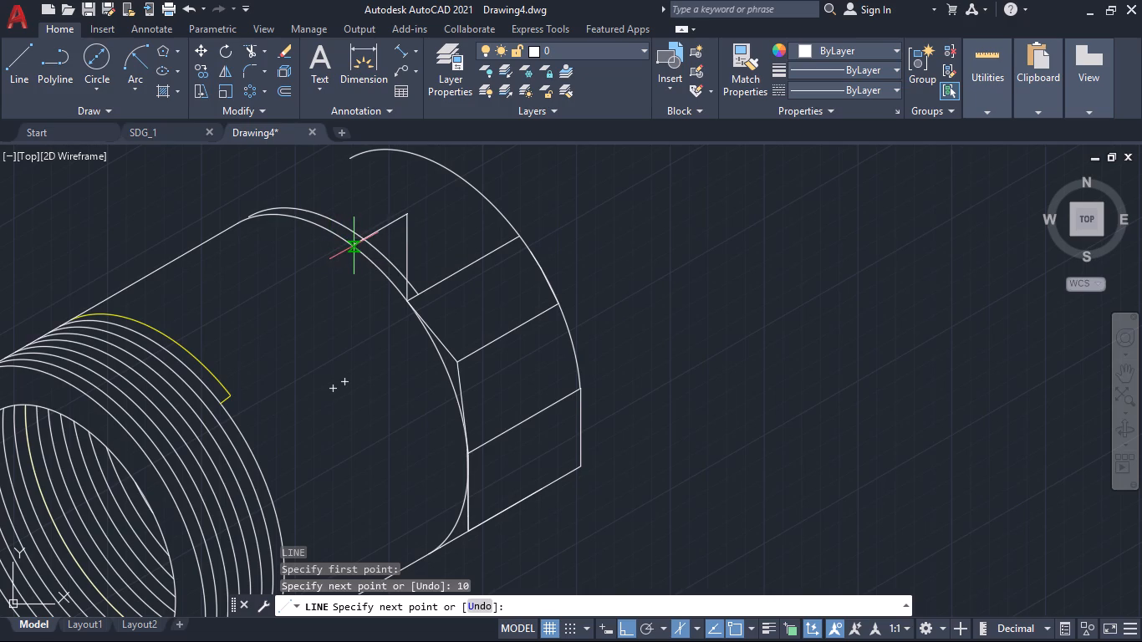
{"action": "left_click", "coordinate": [354, 246]}
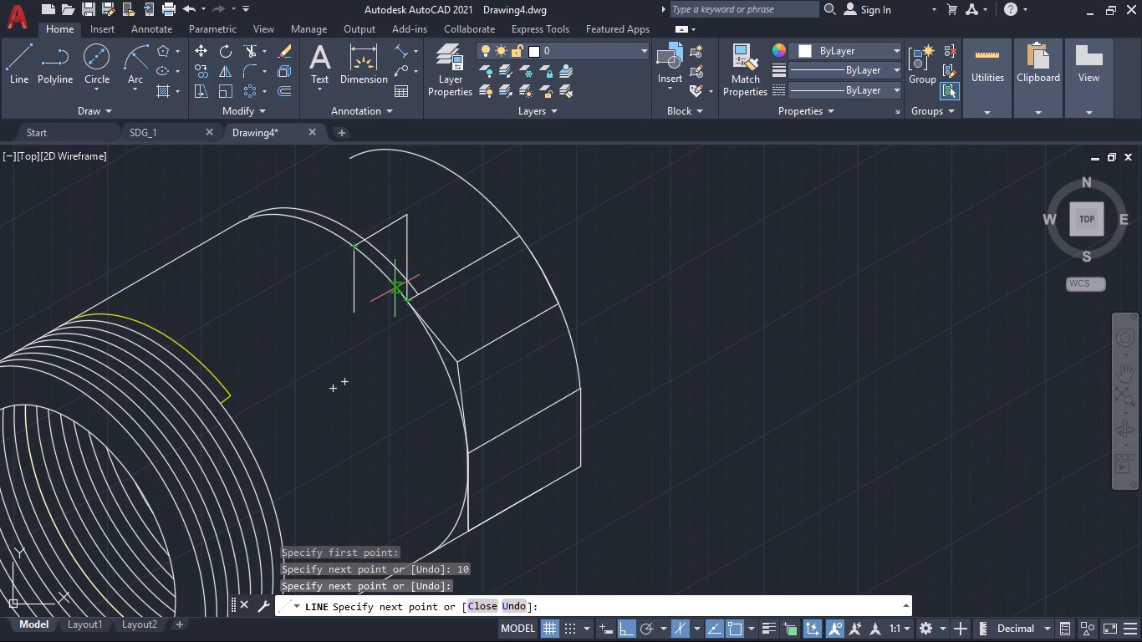
{"action": "key", "text": "space"}
Outline the next head face from the front corner to the construction line's outer-arc crossing, 15 mm at 30°, and down to the adjacent edge's rear end.
{"action": "key", "text": "space"}
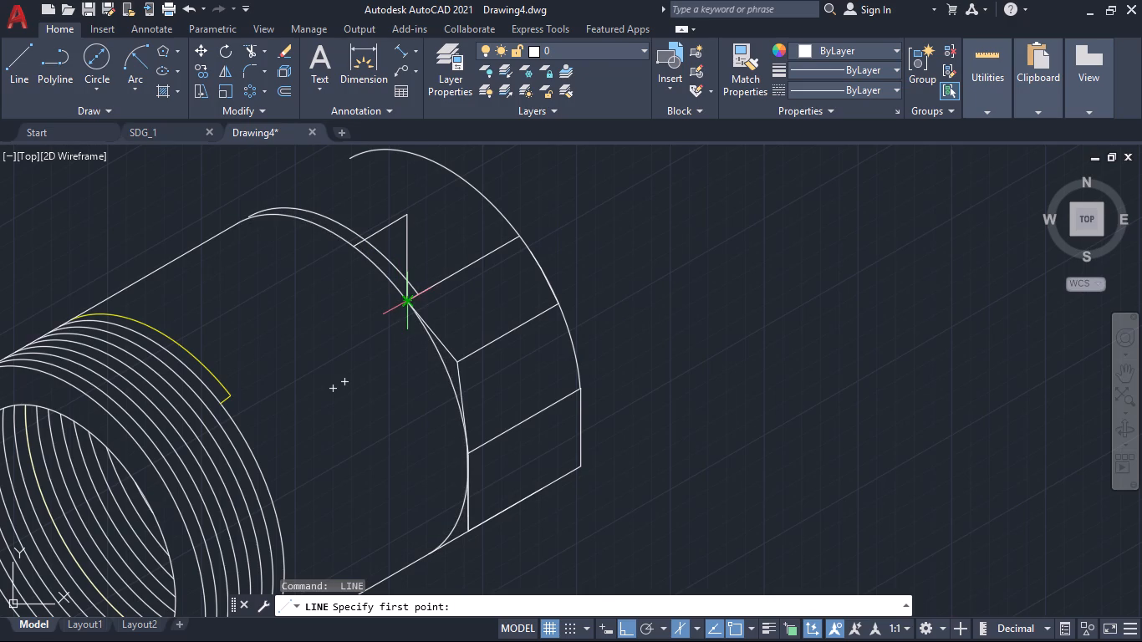
{"action": "left_click", "coordinate": [410, 300]}
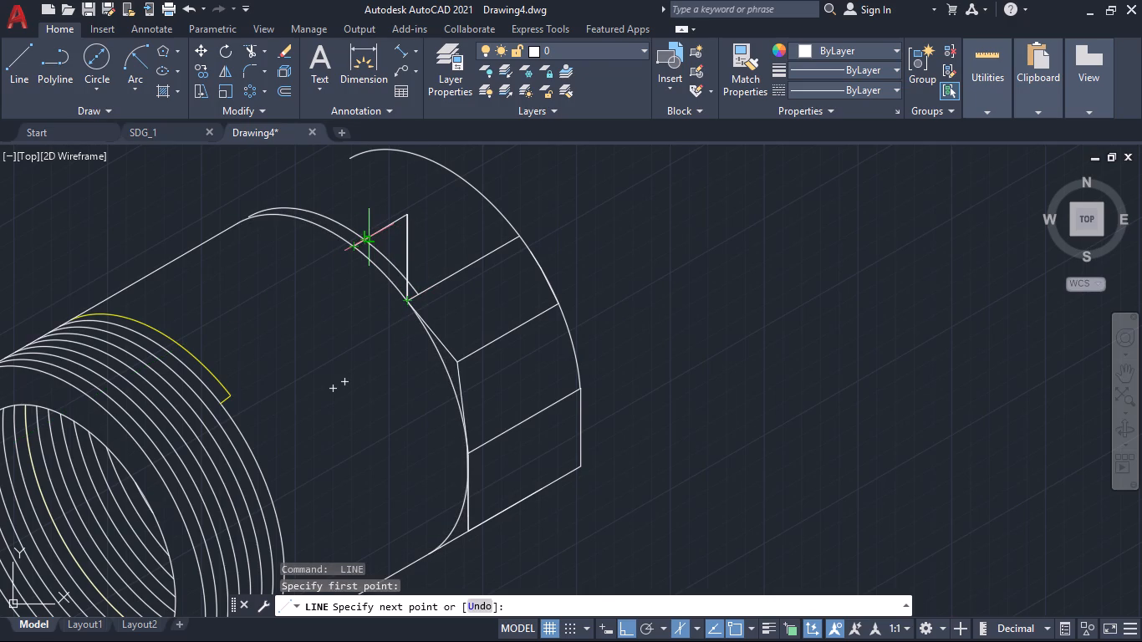
{"action": "left_click", "coordinate": [361, 239]}
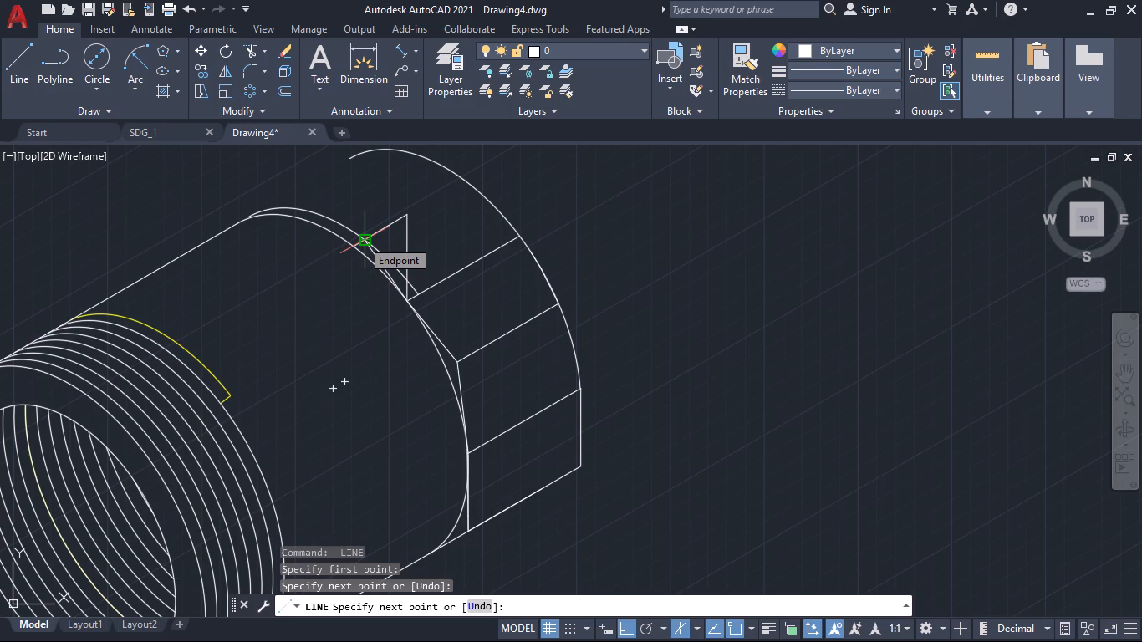
{"action": "key", "text": "space"}
{"action": "key", "text": "space"}
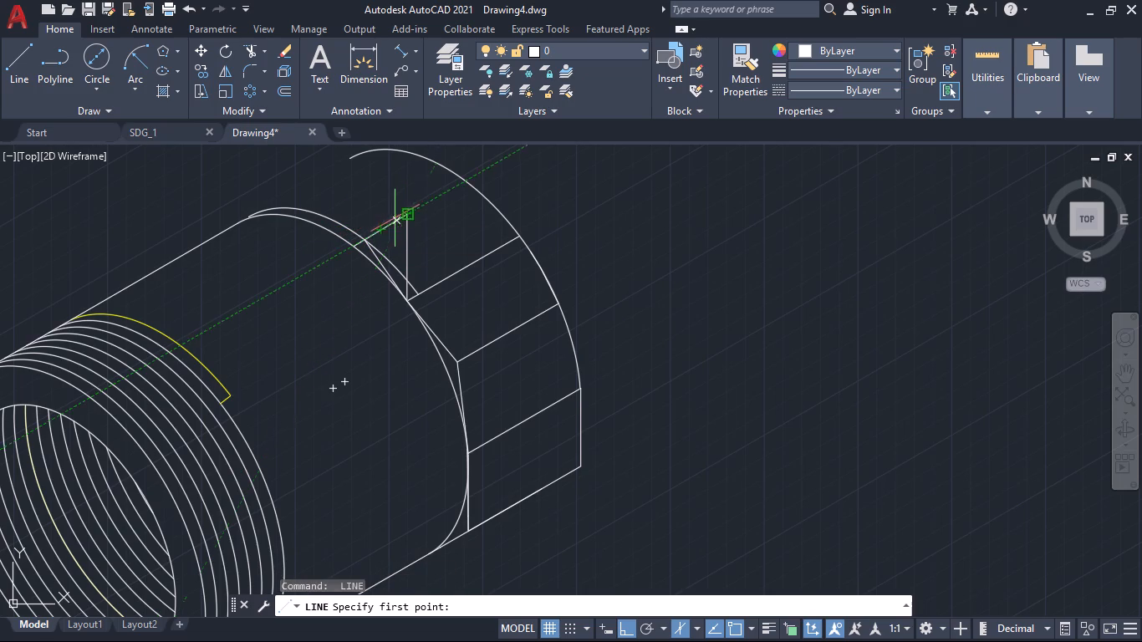
{"action": "left_click", "coordinate": [368, 239]}
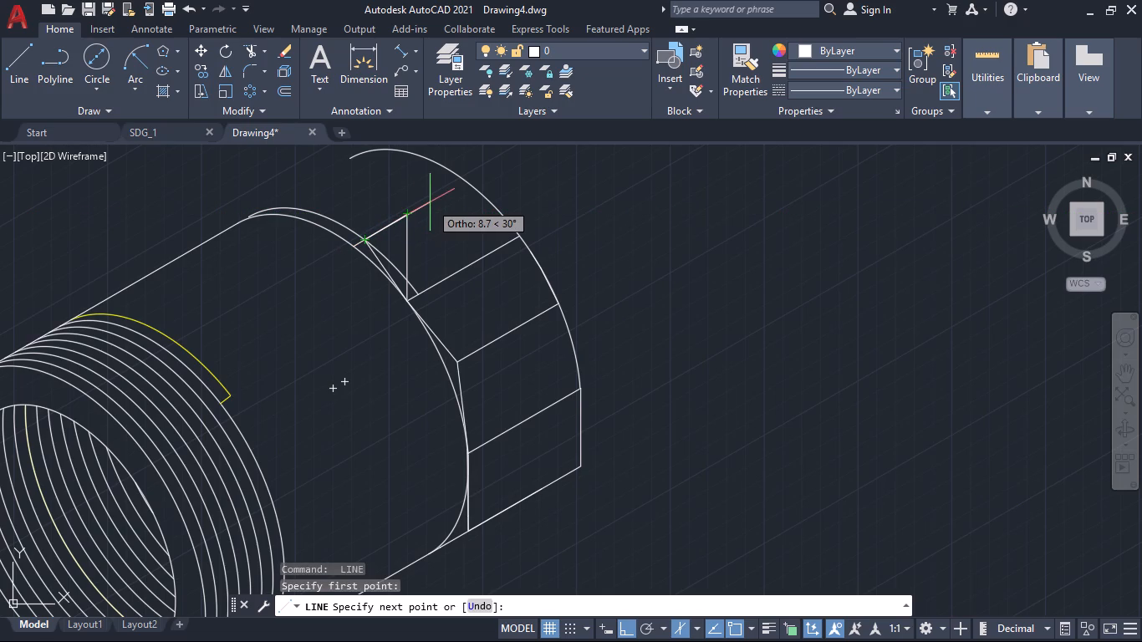
{"action": "type", "text": "15"}
{"action": "key", "text": "Return"}
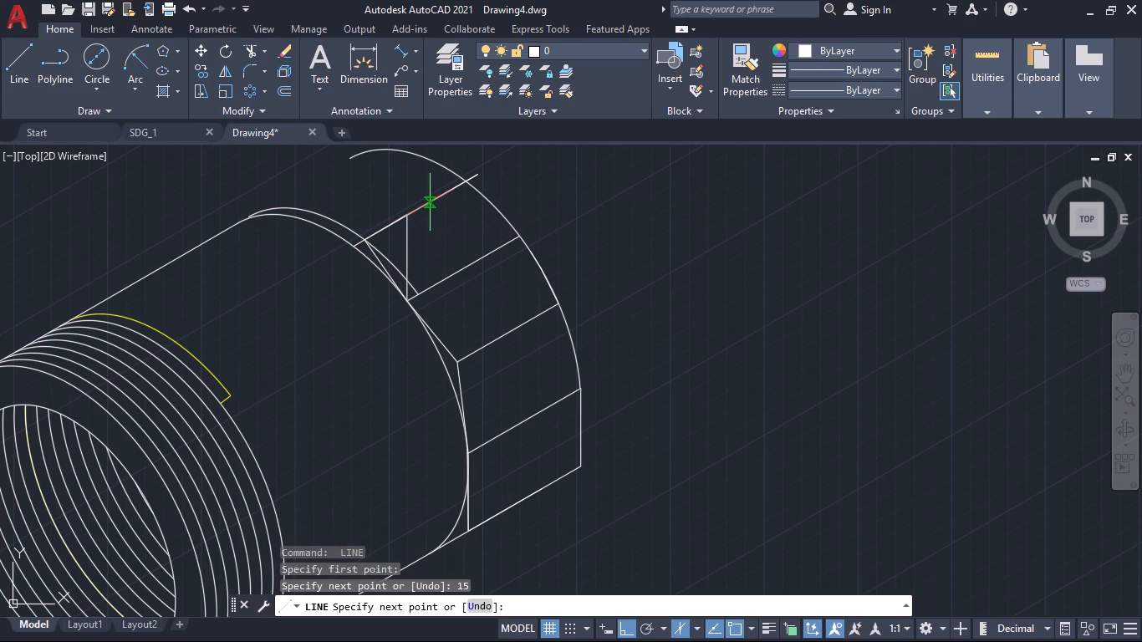
{"action": "left_click", "coordinate": [521, 237]}
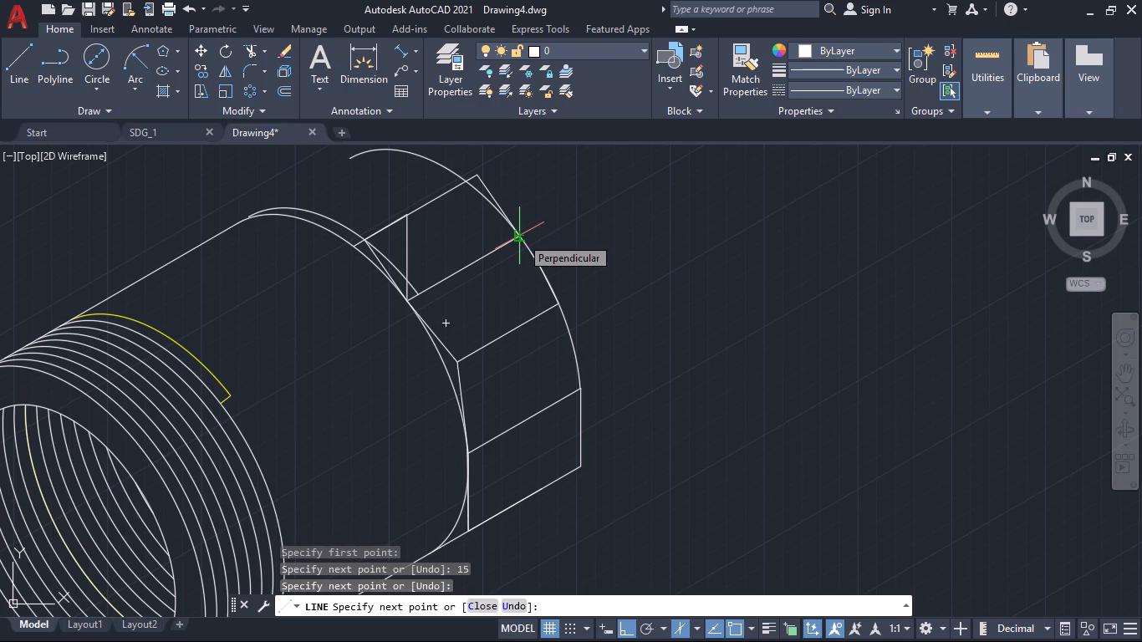
Trim the 10 mm vertical construction line, the overlapping 30° construction piece and the outer front arc within the newest head face.
{"action": "key", "text": "Escape"}
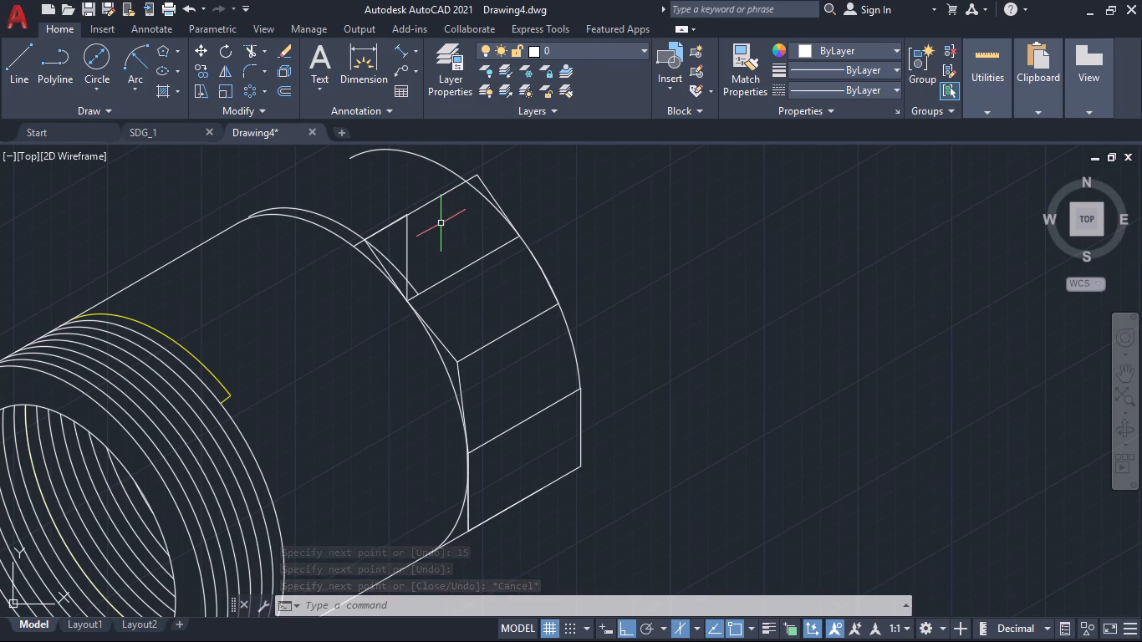
{"action": "type", "text": "tr"}
{"action": "key", "text": "Return"}
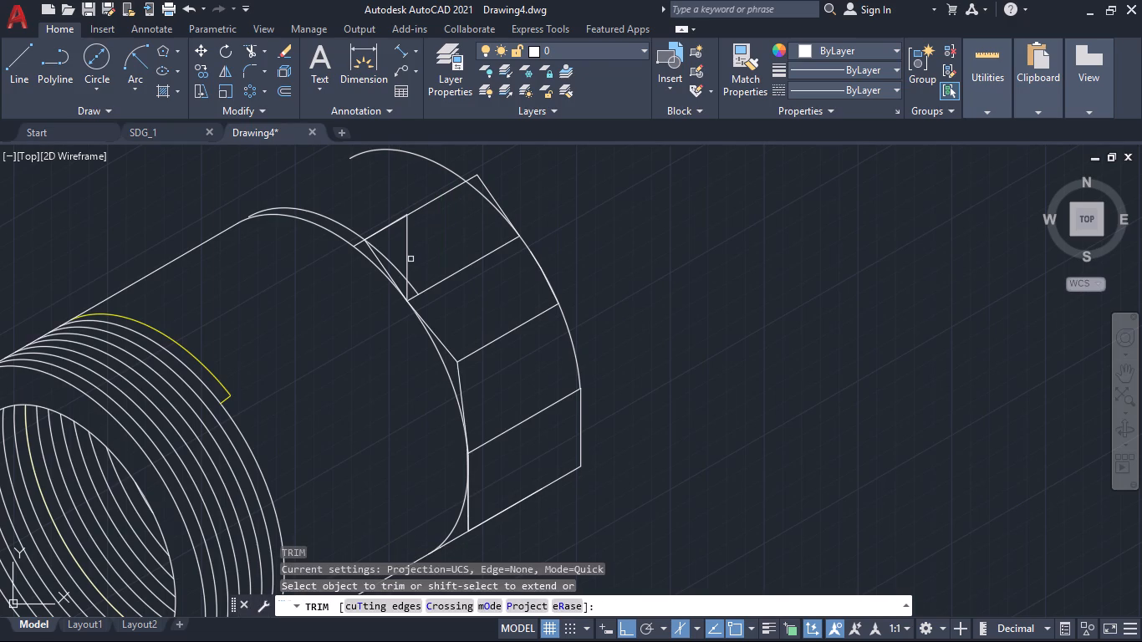
{"action": "left_click", "coordinate": [399, 271]}
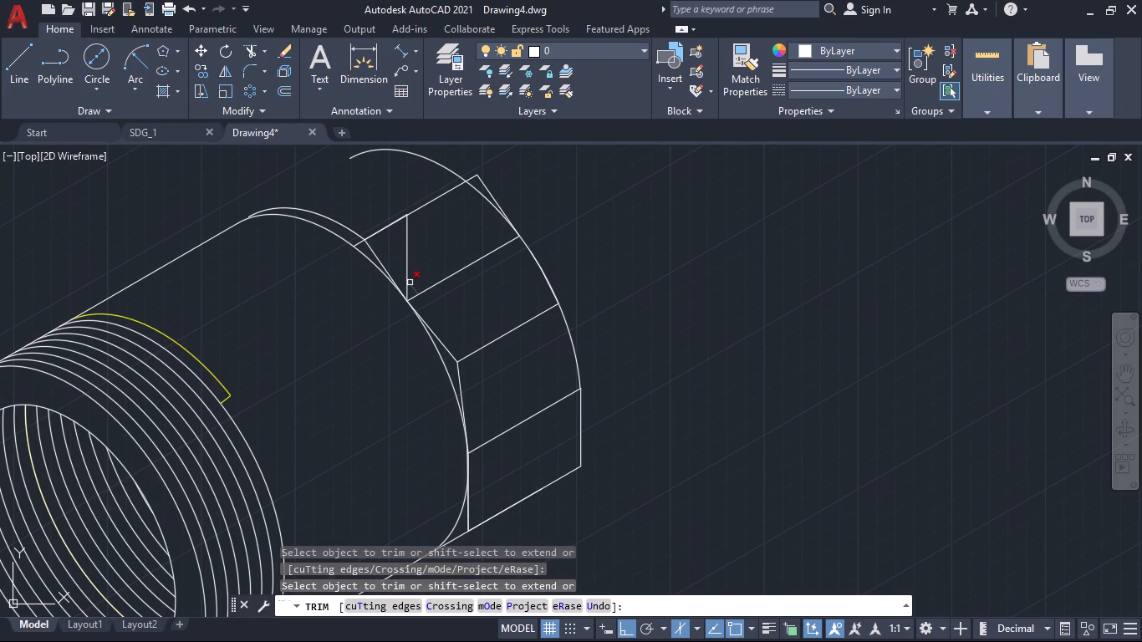
{"action": "left_click", "coordinate": [410, 283]}
{"action": "left_click", "coordinate": [408, 286]}
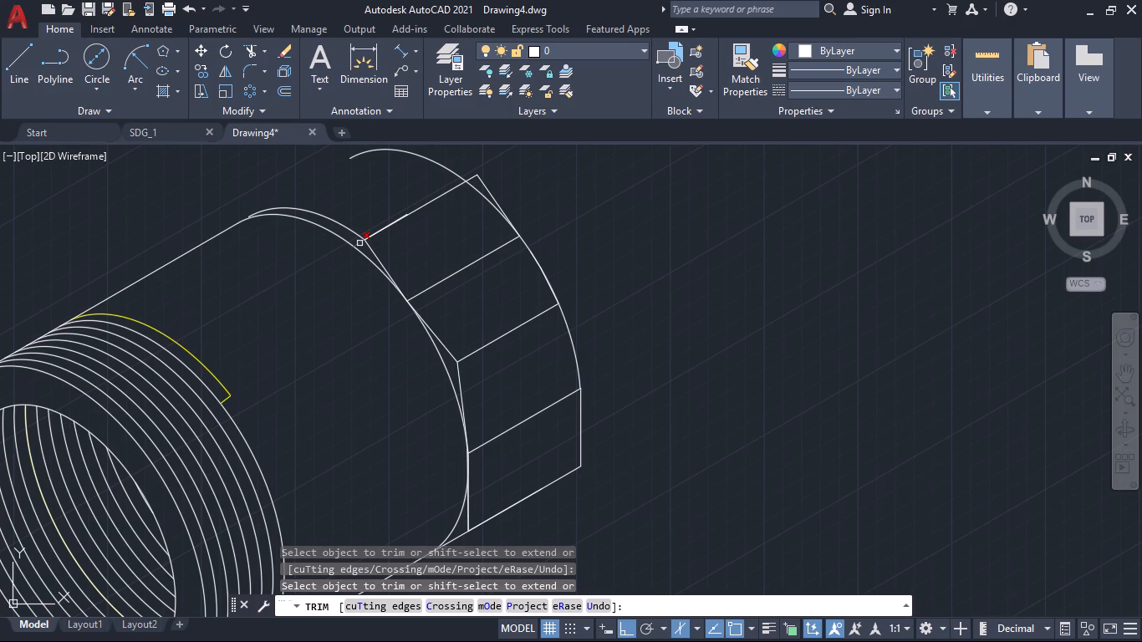
{"action": "left_click", "coordinate": [395, 220]}
Trim the newest face's straight rear edge and the uppermost 30° line's overhang so the face ends at the rear arc.
{"action": "left_click", "coordinate": [486, 201]}
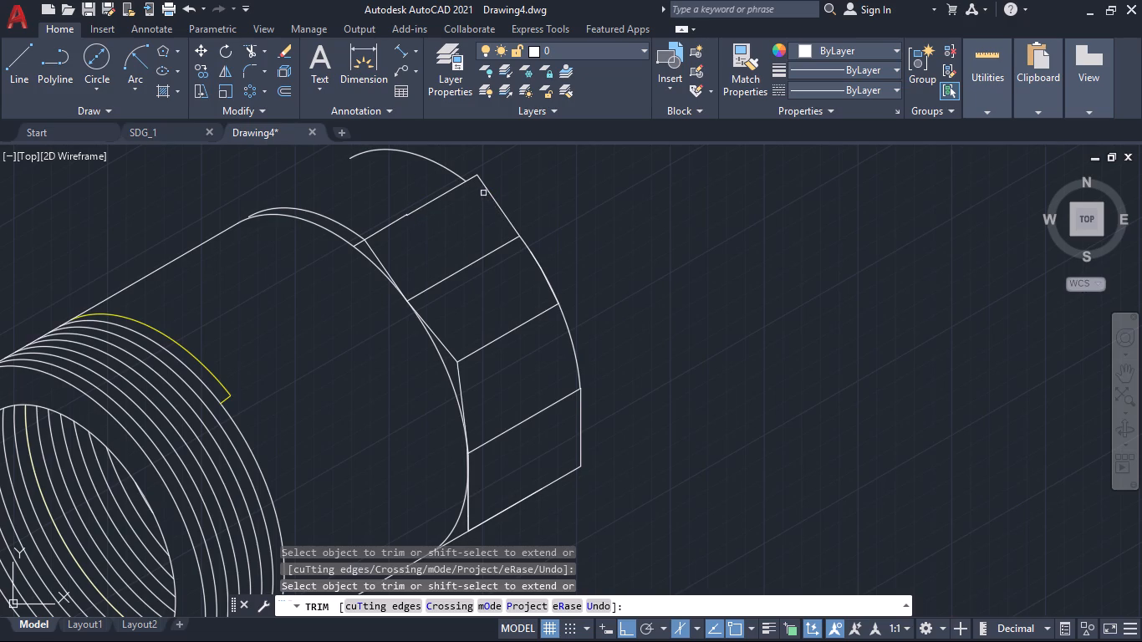
{"action": "key", "text": "ctrl+z"}
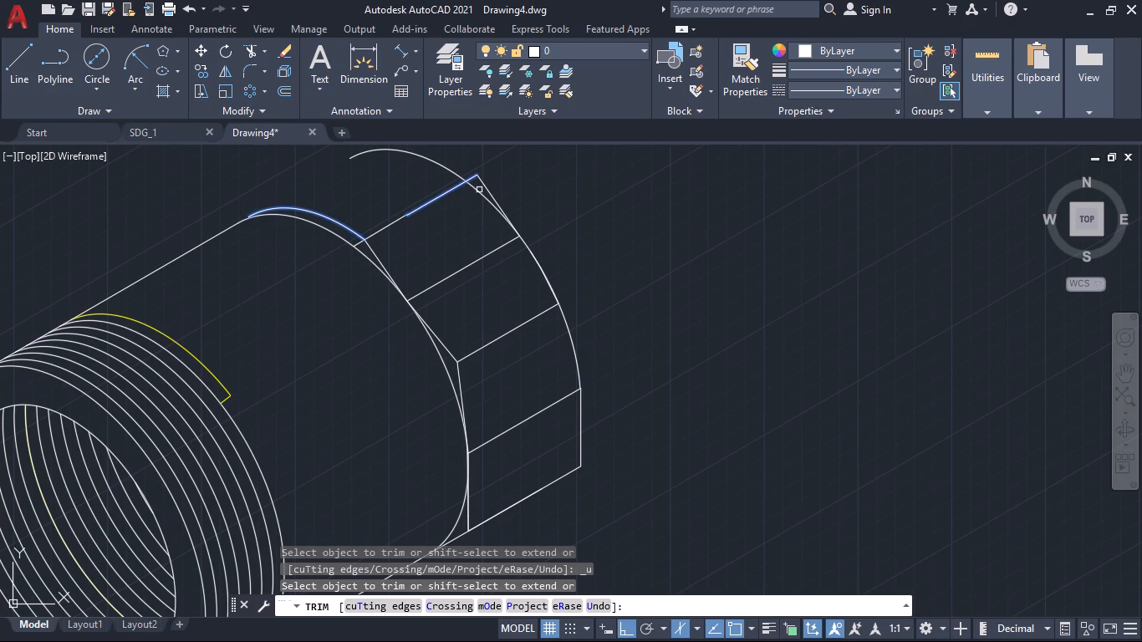
{"action": "left_click", "coordinate": [485, 181]}
{"action": "left_click", "coordinate": [472, 178]}
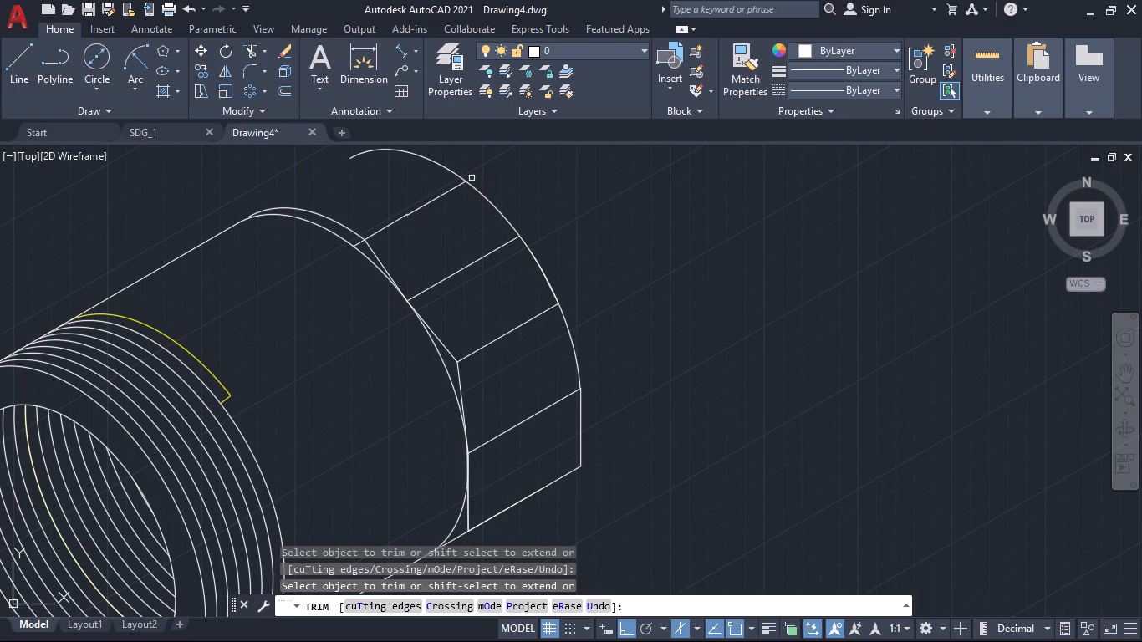
{"action": "left_click", "coordinate": [415, 213]}
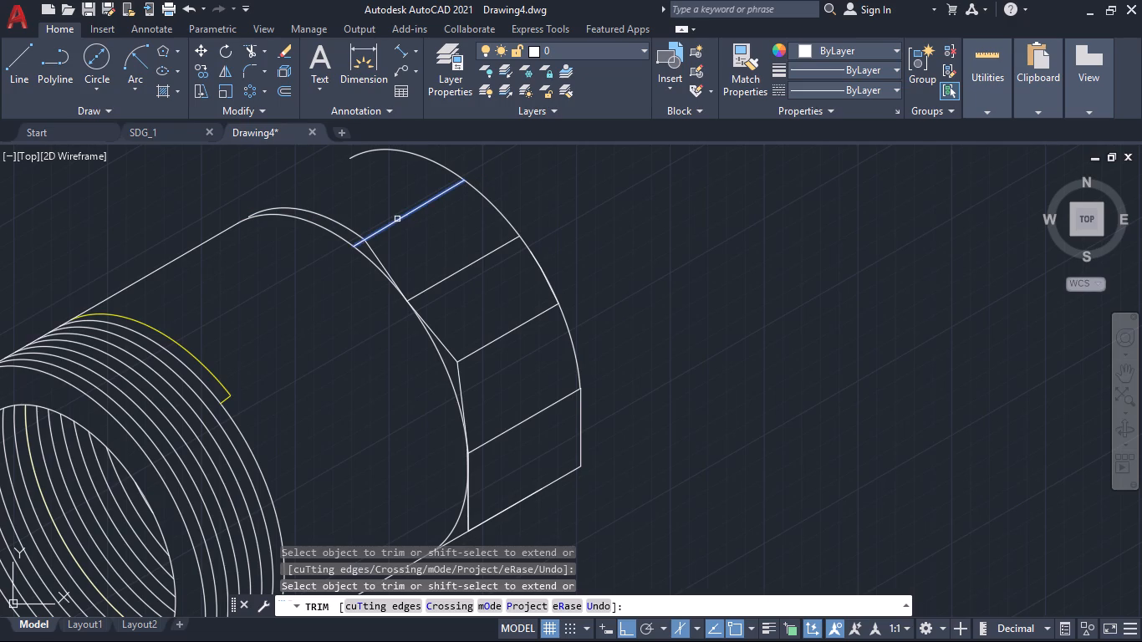
{"action": "left_click", "coordinate": [397, 219], "text": "shift"}
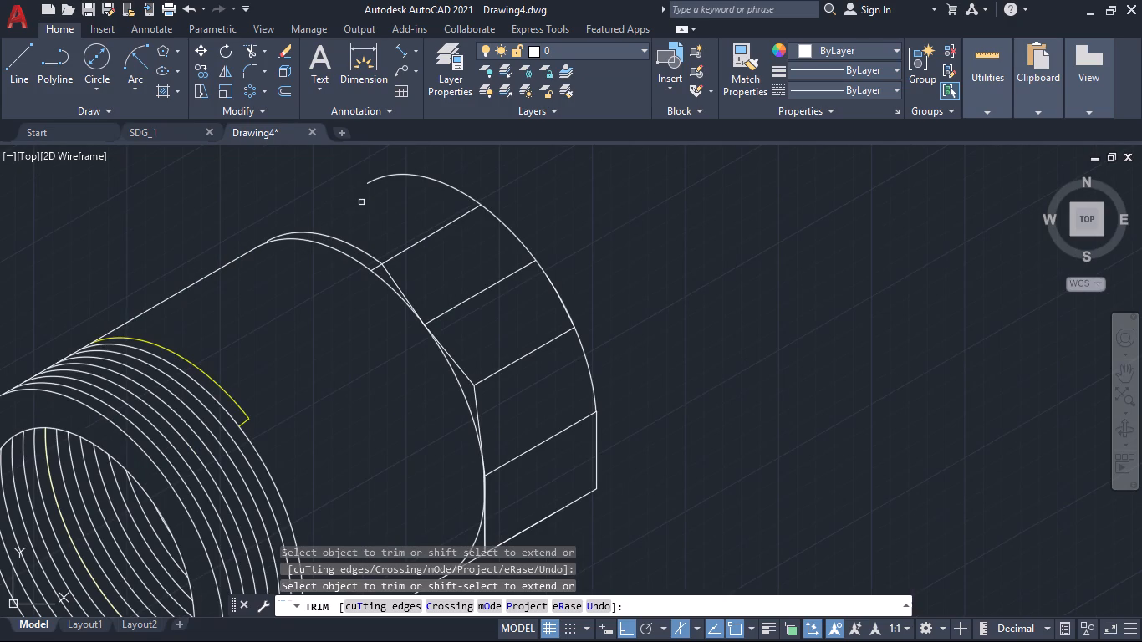
{"action": "key", "text": "Escape"}
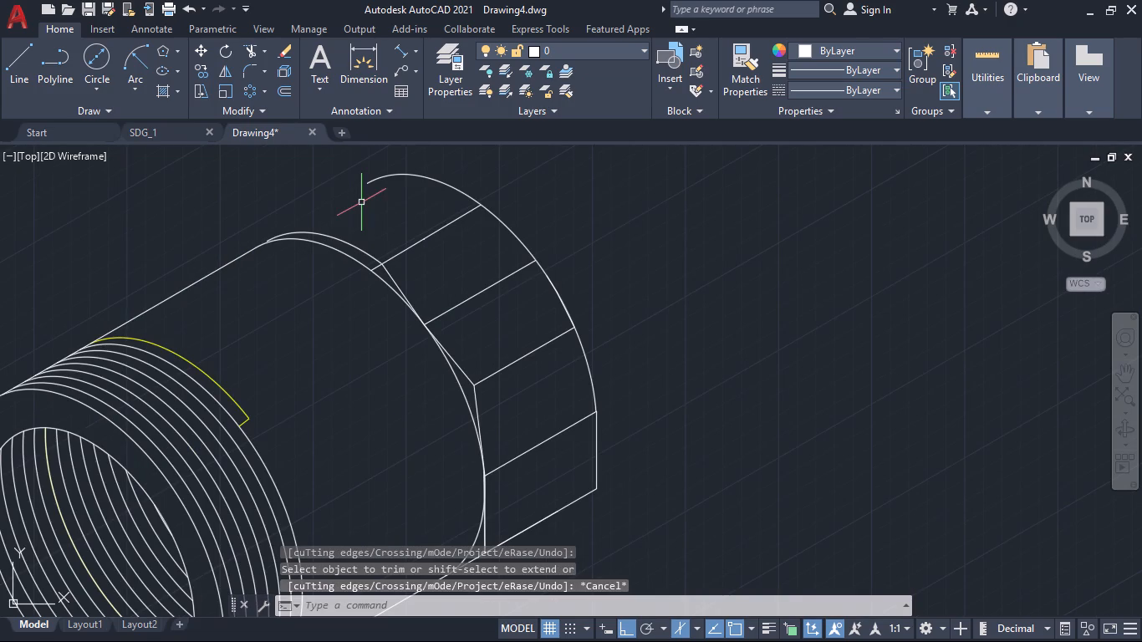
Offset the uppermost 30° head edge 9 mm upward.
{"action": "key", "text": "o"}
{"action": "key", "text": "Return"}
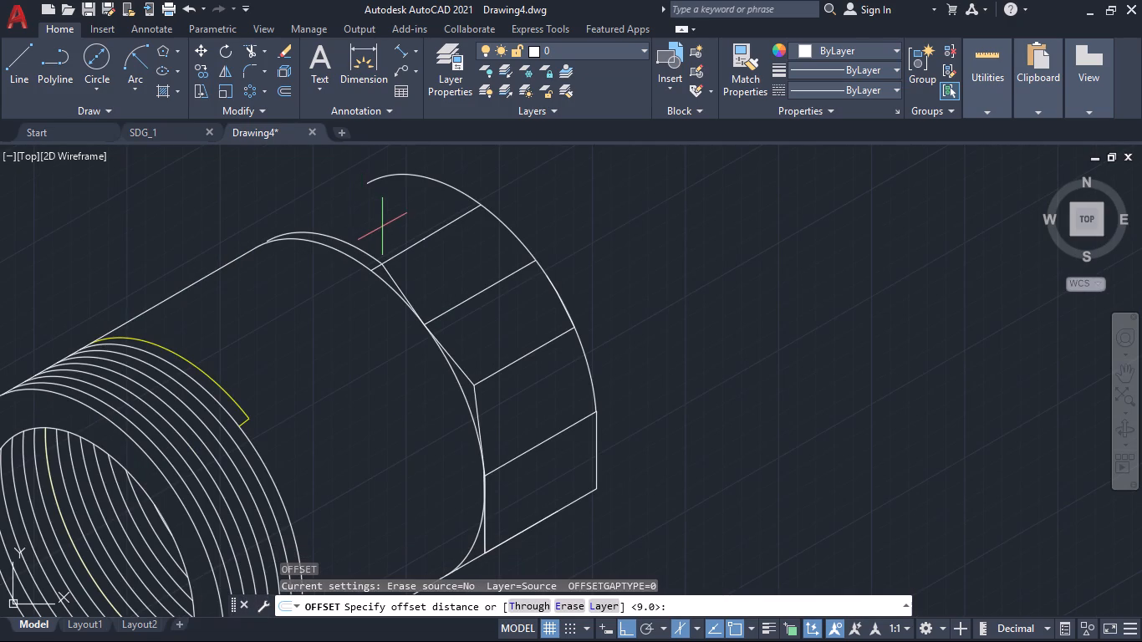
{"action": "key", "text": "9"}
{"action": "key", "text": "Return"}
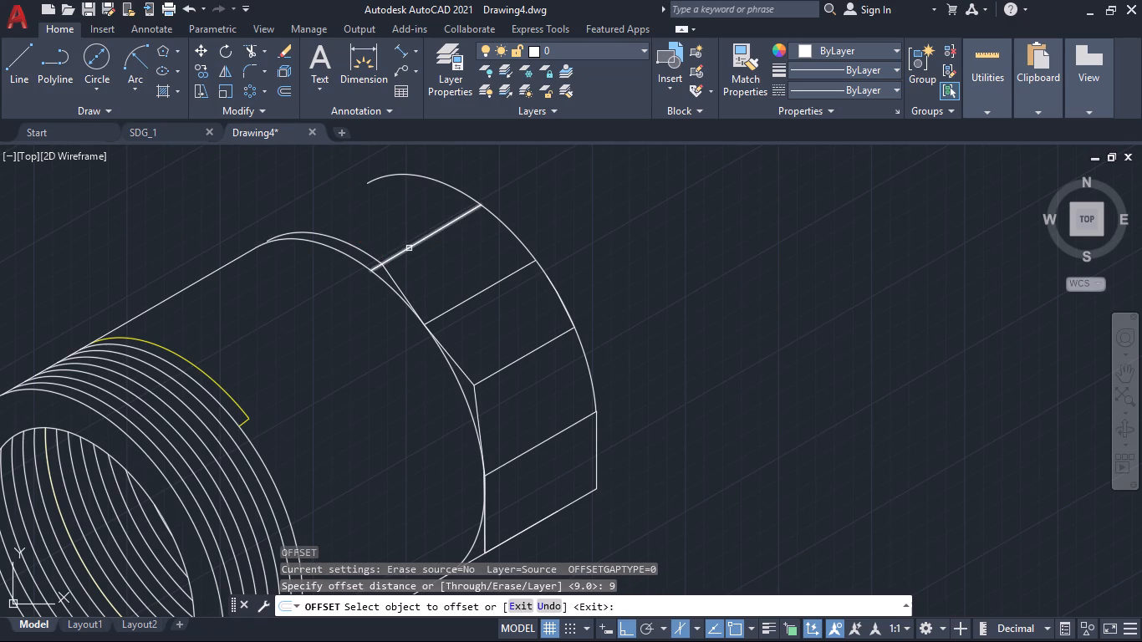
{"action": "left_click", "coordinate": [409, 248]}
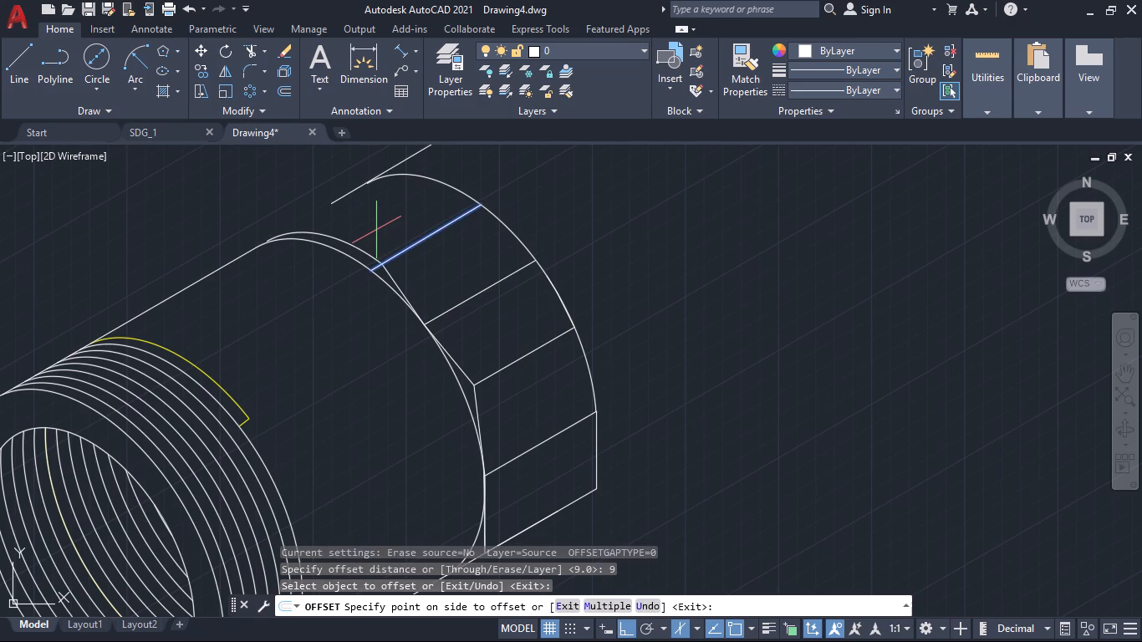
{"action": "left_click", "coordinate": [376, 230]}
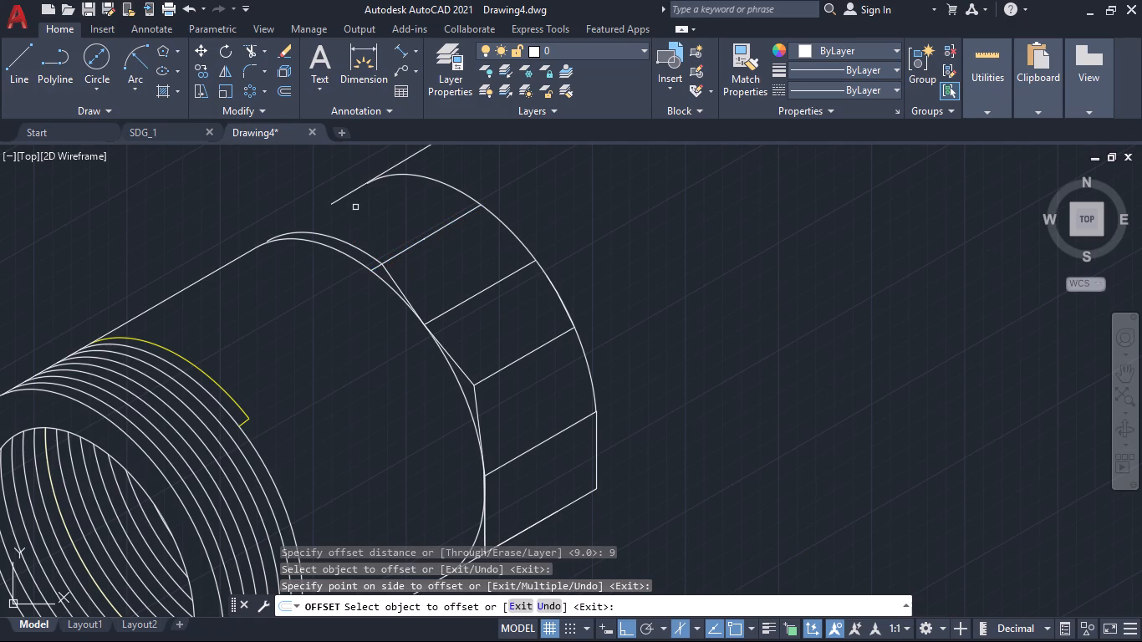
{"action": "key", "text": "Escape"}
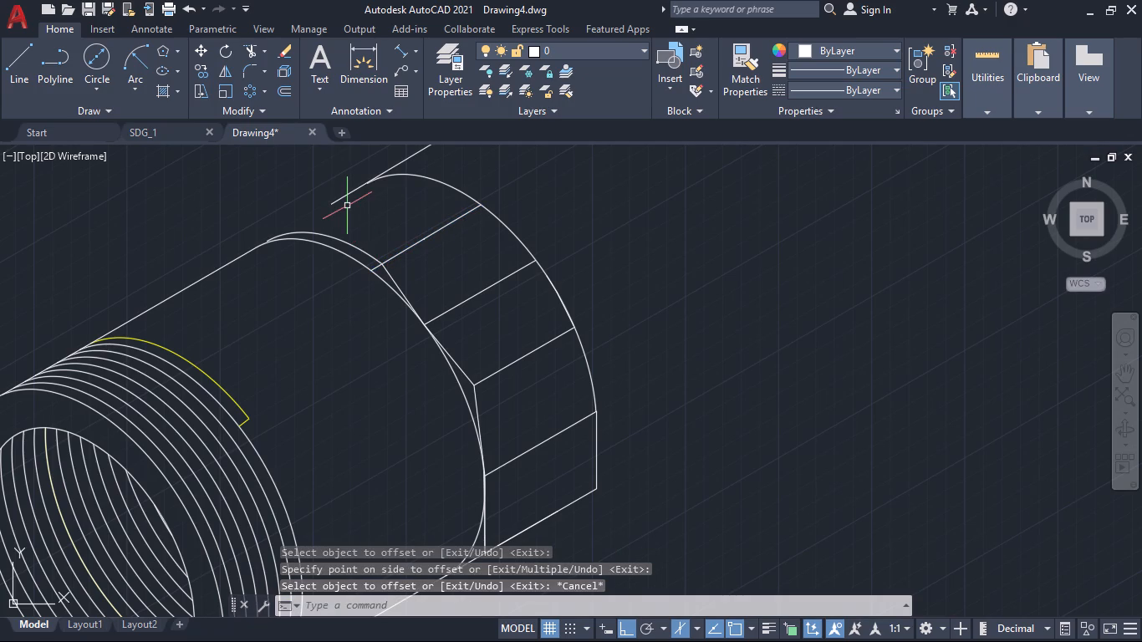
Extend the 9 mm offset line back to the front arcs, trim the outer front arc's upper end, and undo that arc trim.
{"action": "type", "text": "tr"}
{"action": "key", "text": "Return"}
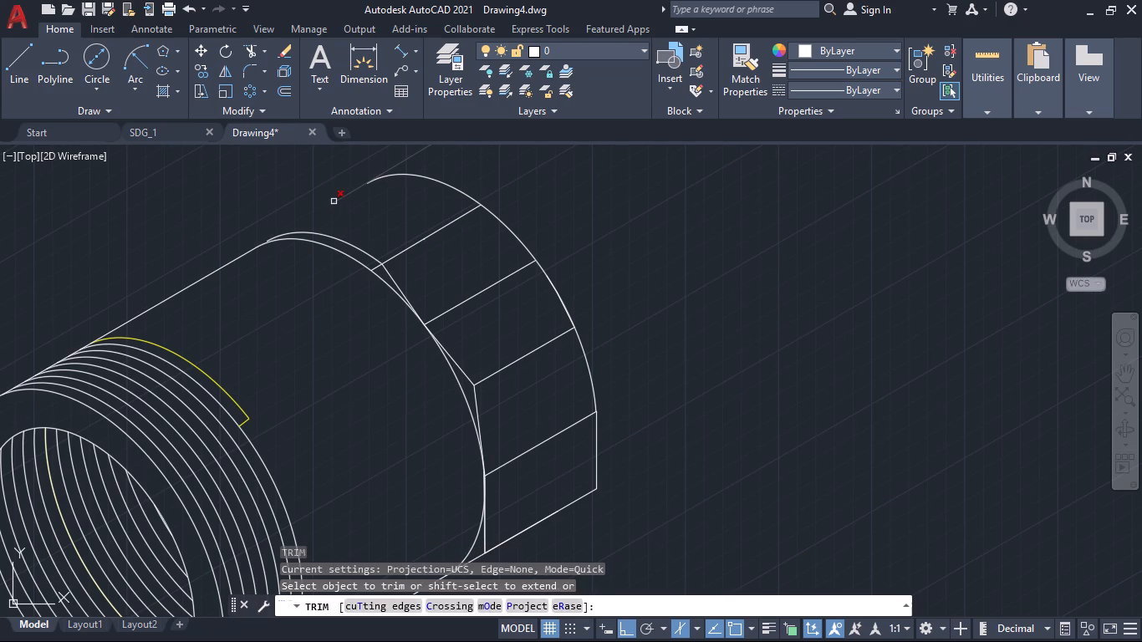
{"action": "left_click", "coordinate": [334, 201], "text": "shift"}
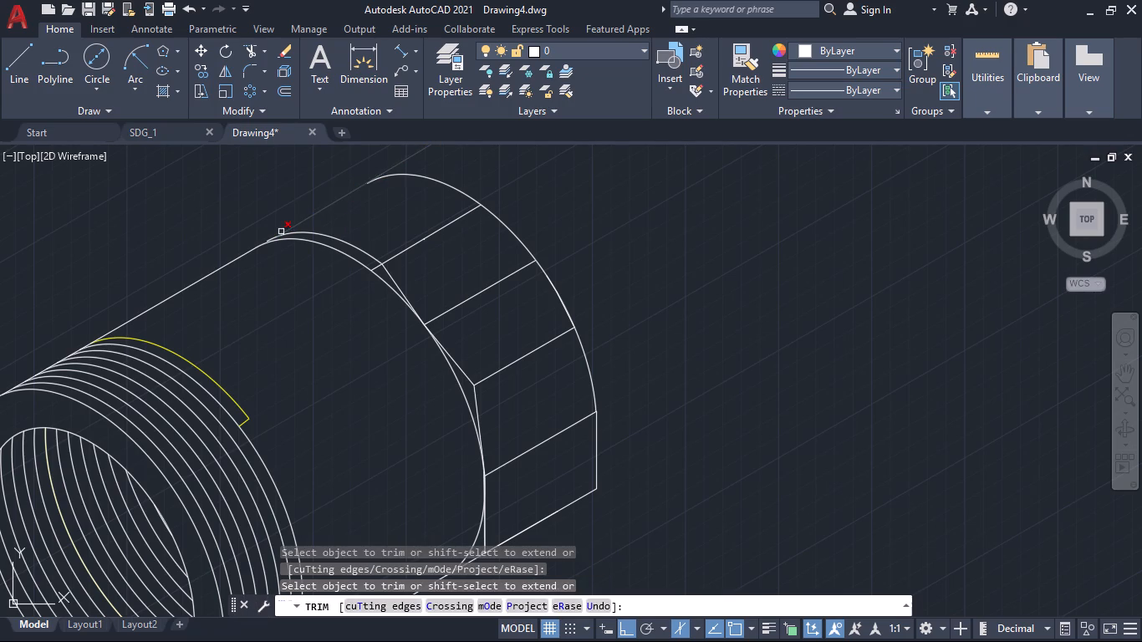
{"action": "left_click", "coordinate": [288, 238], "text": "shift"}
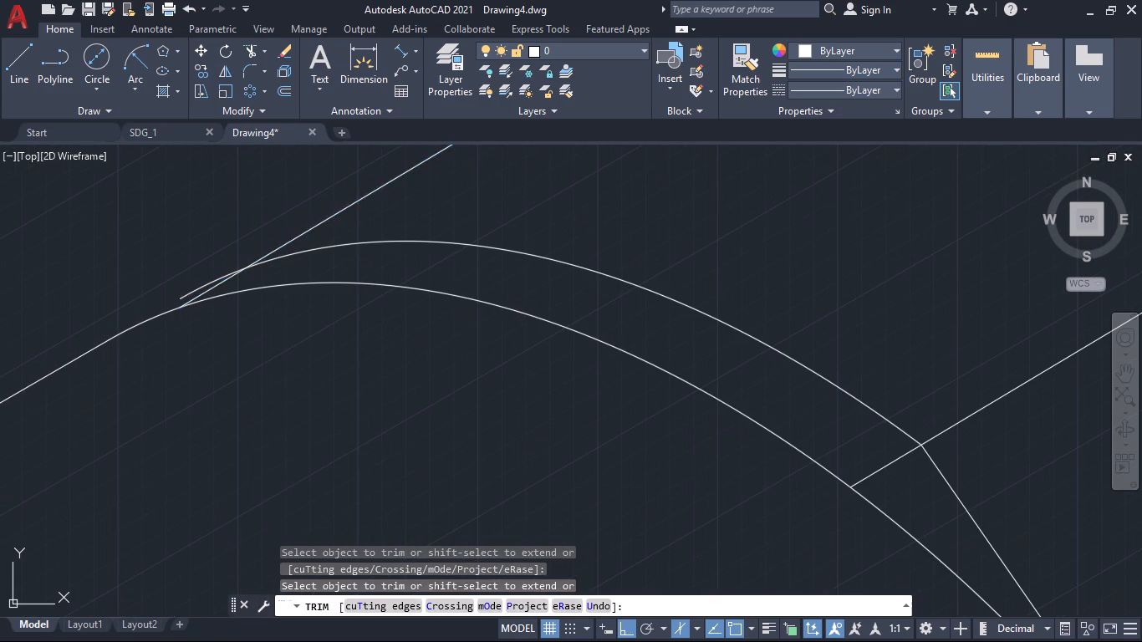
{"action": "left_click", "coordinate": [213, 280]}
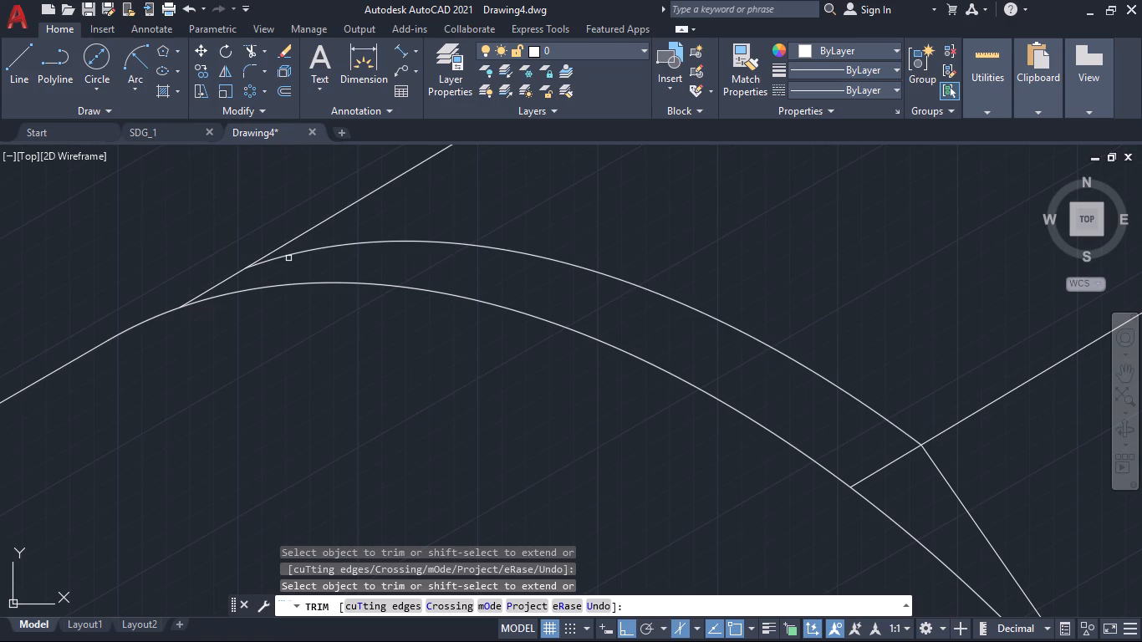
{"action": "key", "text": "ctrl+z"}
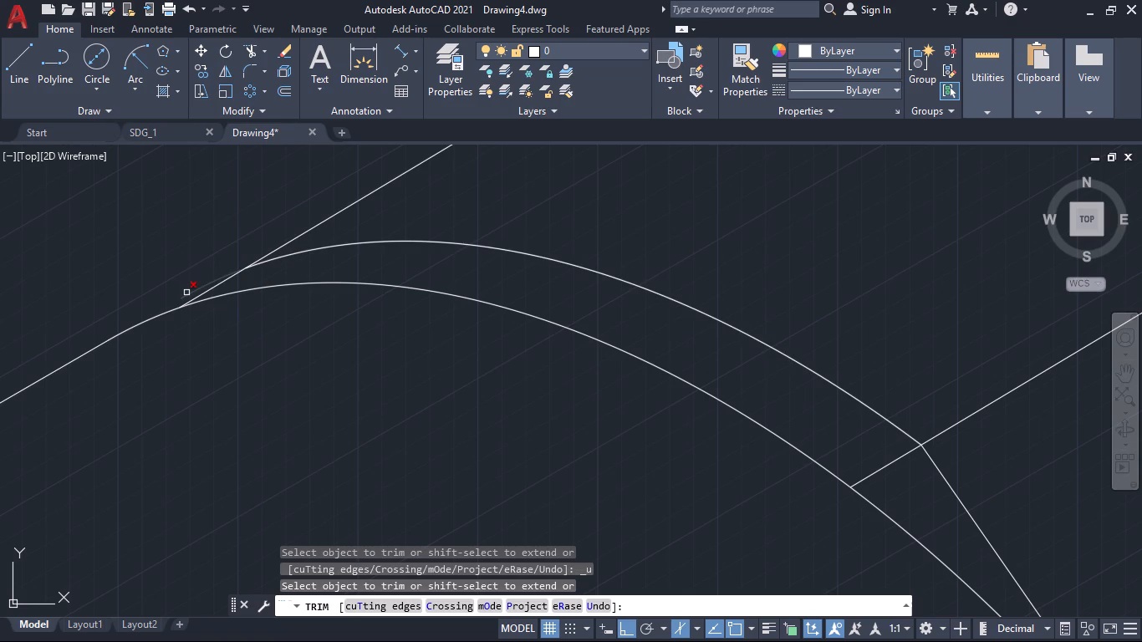
Extend the outer front arc's upper end to the inner front arc and trim away the 9 mm offset line.
{"action": "left_click", "coordinate": [186, 293], "text": "shift"}
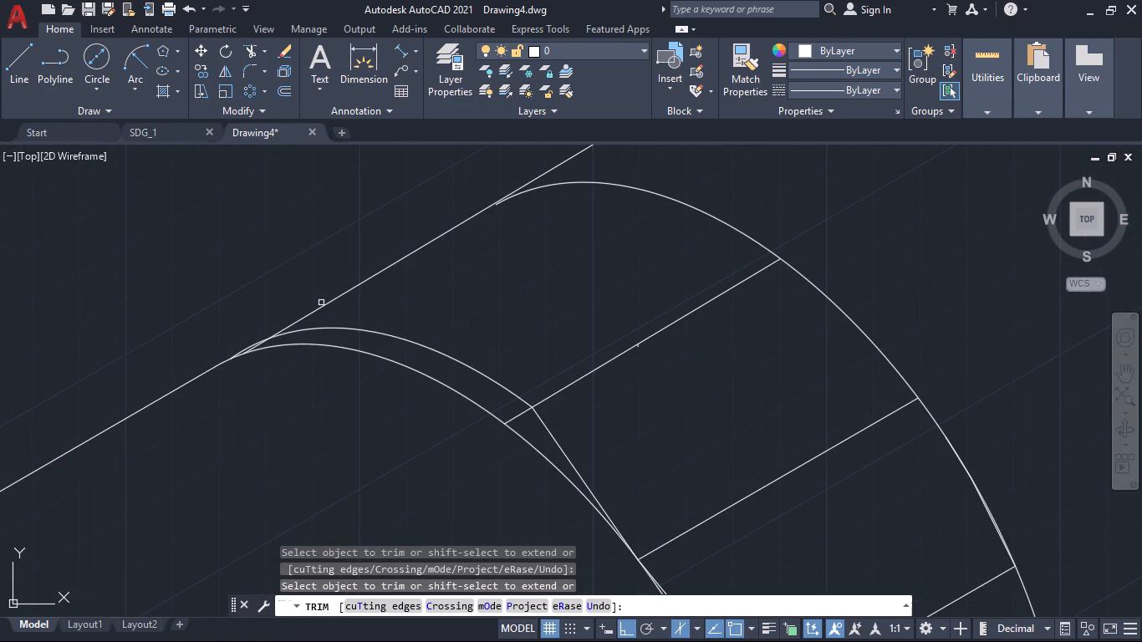
{"action": "left_click", "coordinate": [334, 303]}
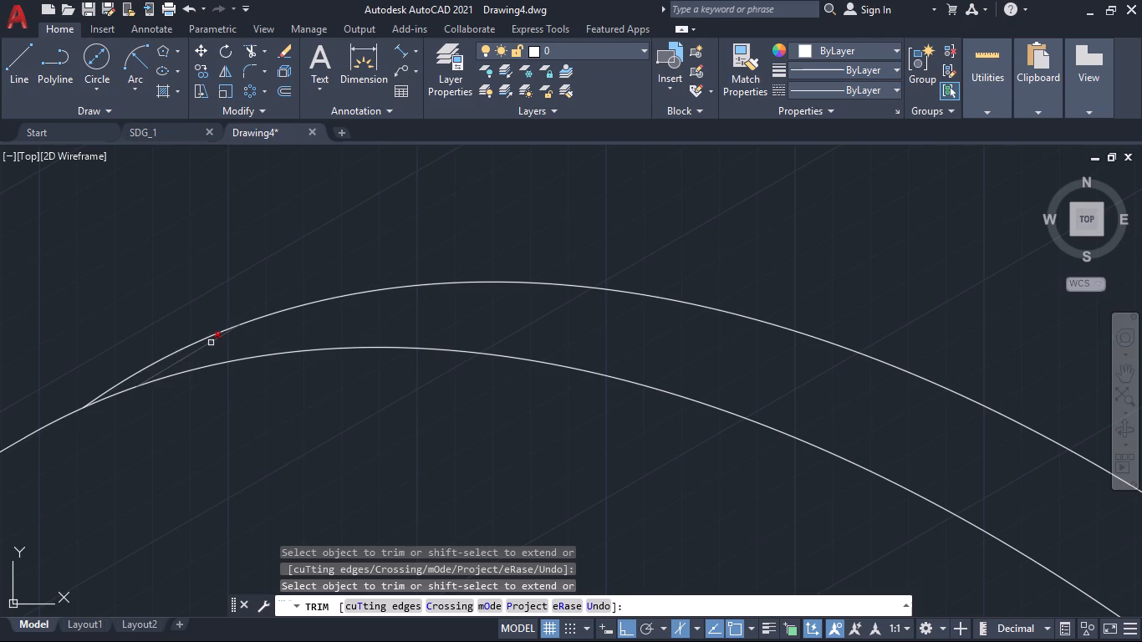
{"action": "left_click", "coordinate": [210, 343]}
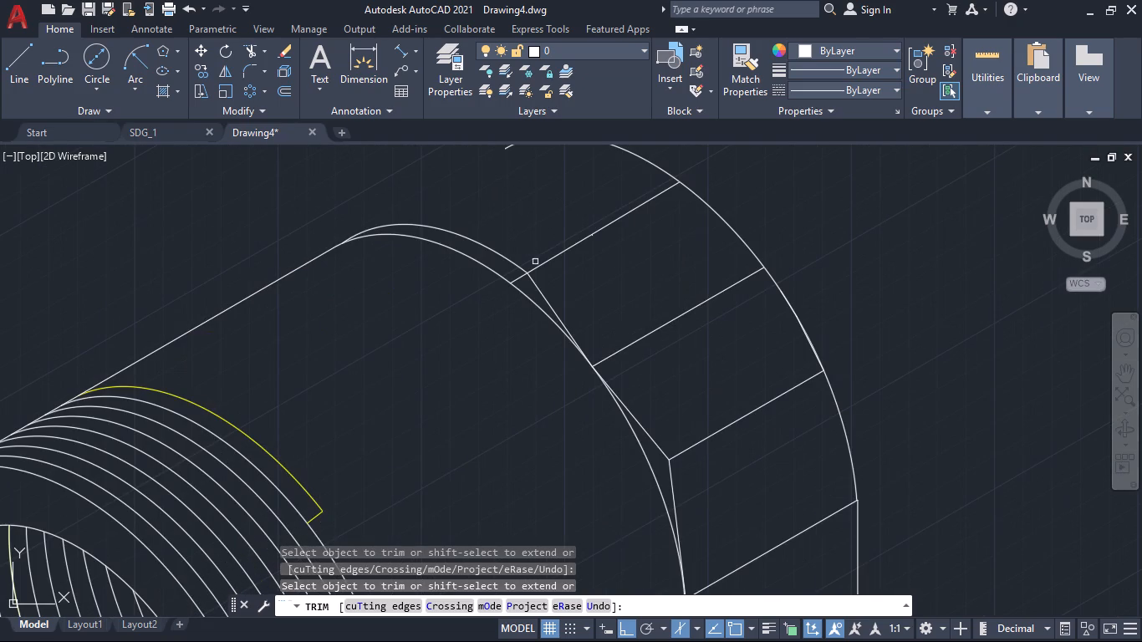
Trim the short stub of the uppermost 30° edge lying between the outer and inner front arcs.
{"action": "left_click", "coordinate": [513, 273]}
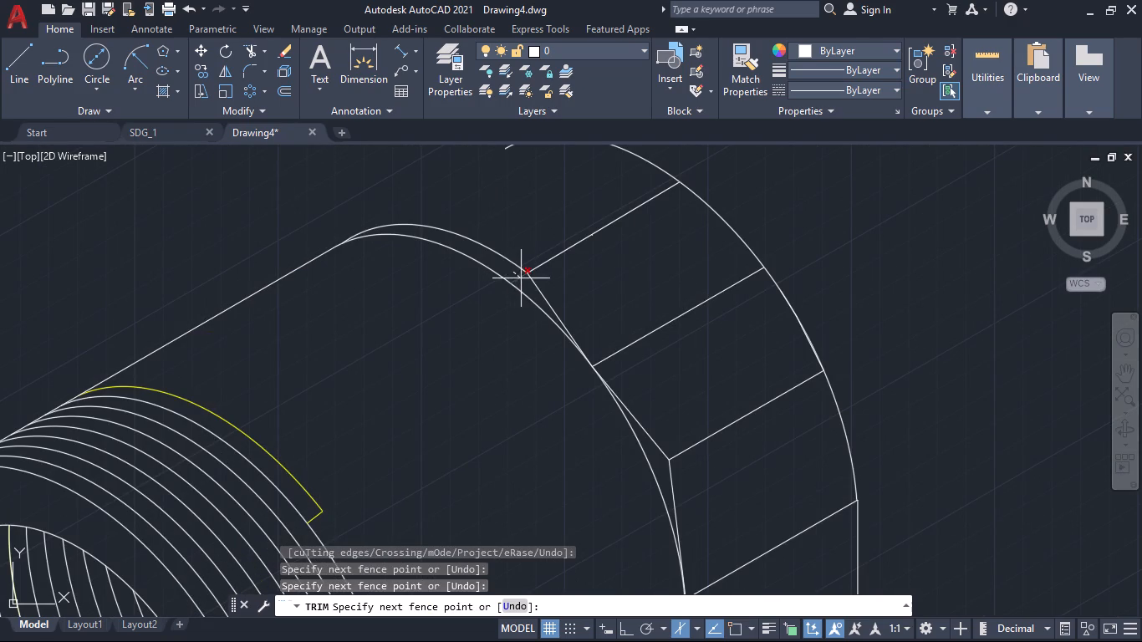
{"action": "left_click", "coordinate": [524, 282]}
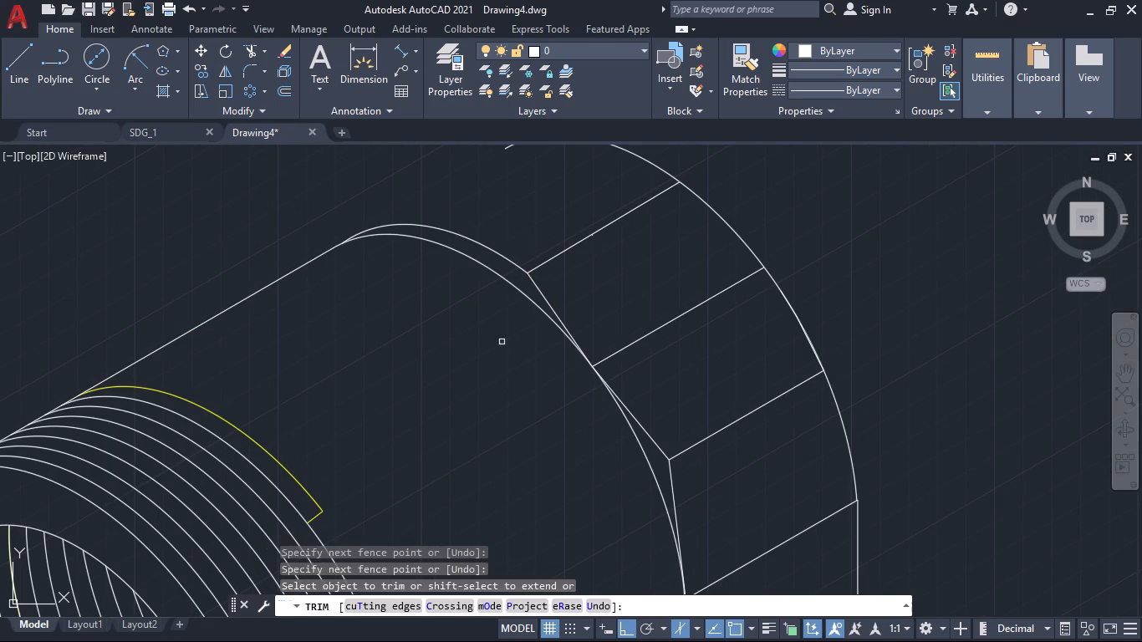
Draw a stepped line from the uppermost edge's front end to the inner front arc, up to the outer arc, and back to the inner arc.
{"action": "left_click", "coordinate": [23, 51]}
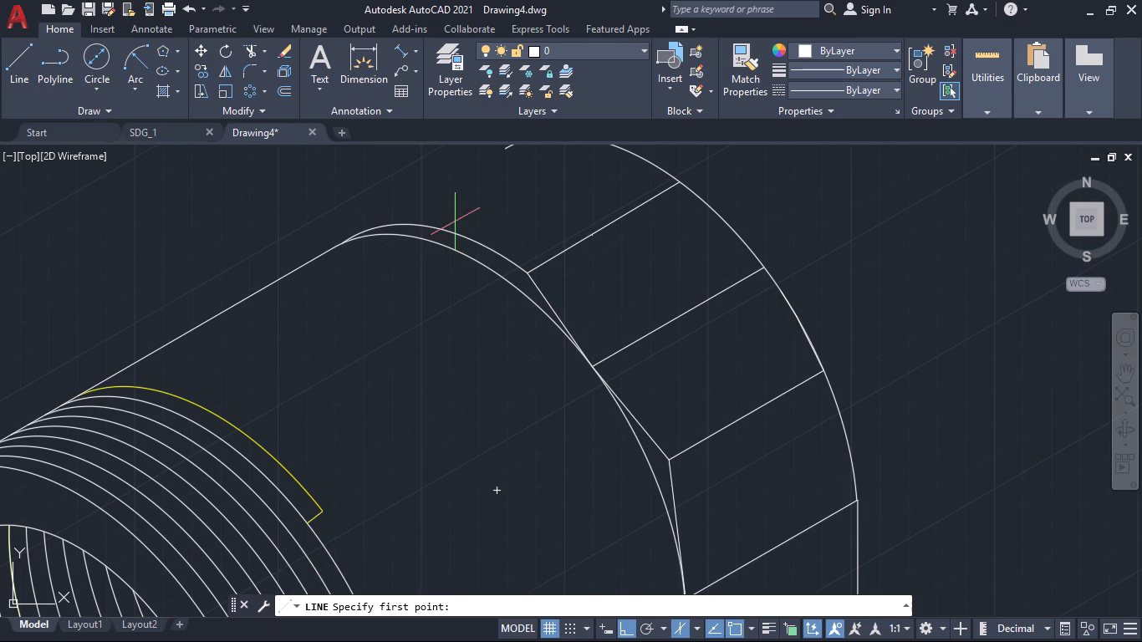
{"action": "left_click", "coordinate": [528, 270]}
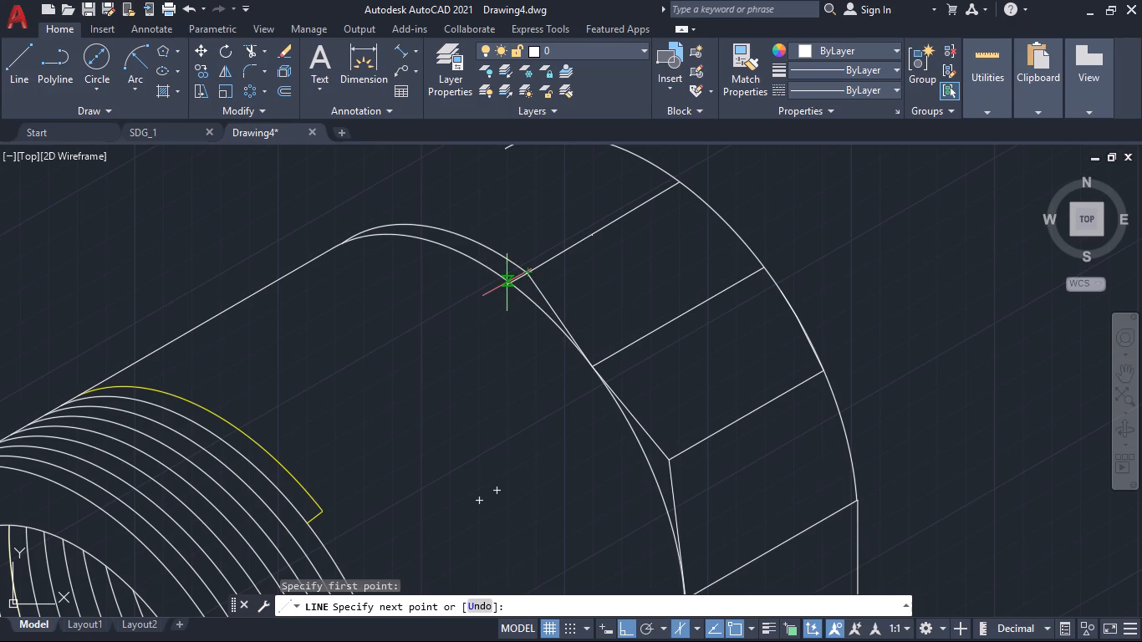
{"action": "left_click", "coordinate": [507, 283]}
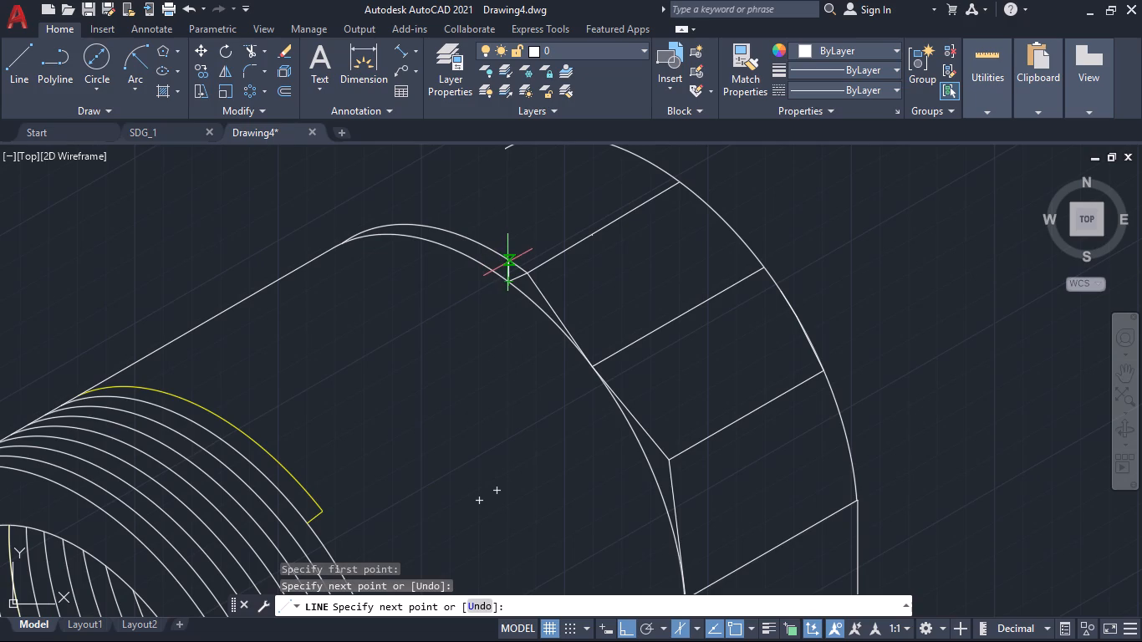
{"action": "left_click", "coordinate": [507, 262]}
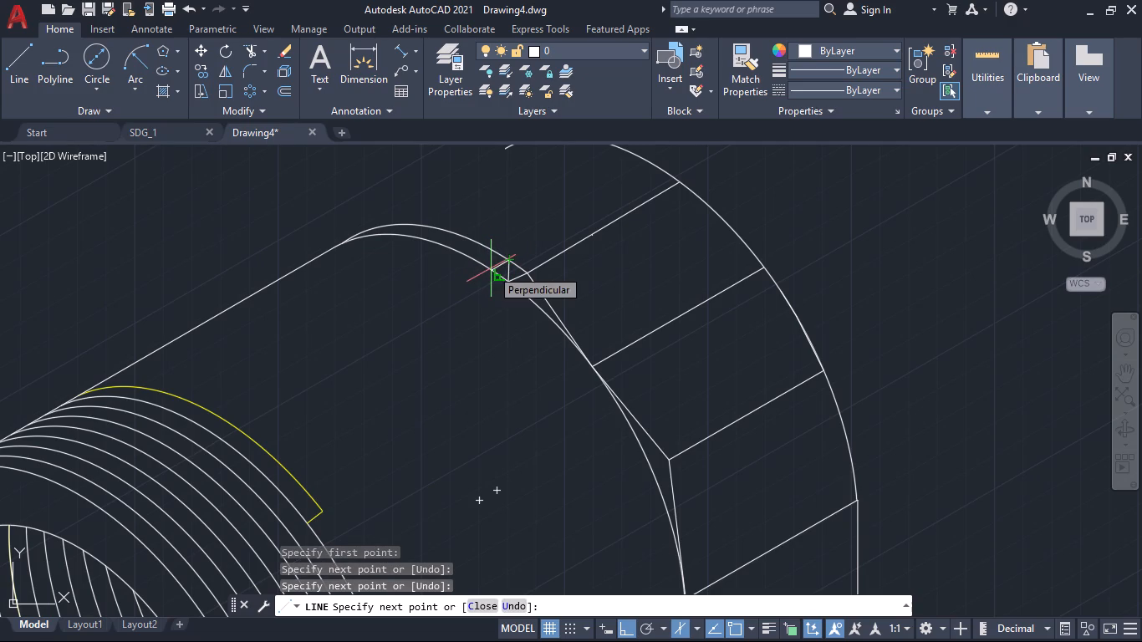
{"action": "left_click", "coordinate": [491, 268]}
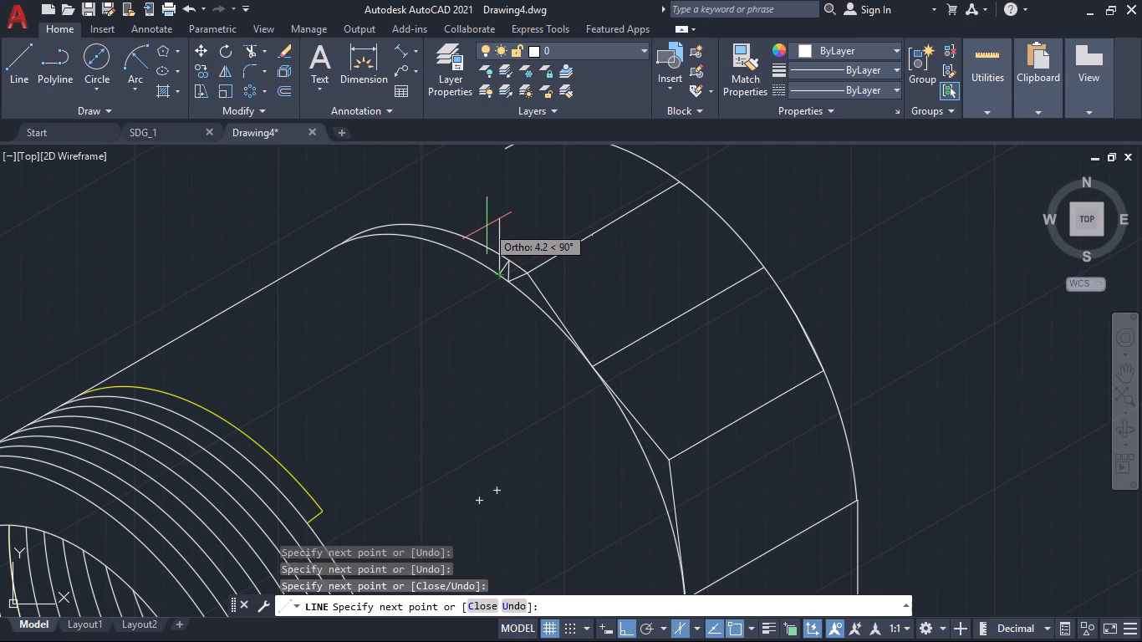
{"action": "key", "text": "ctrl+z"}
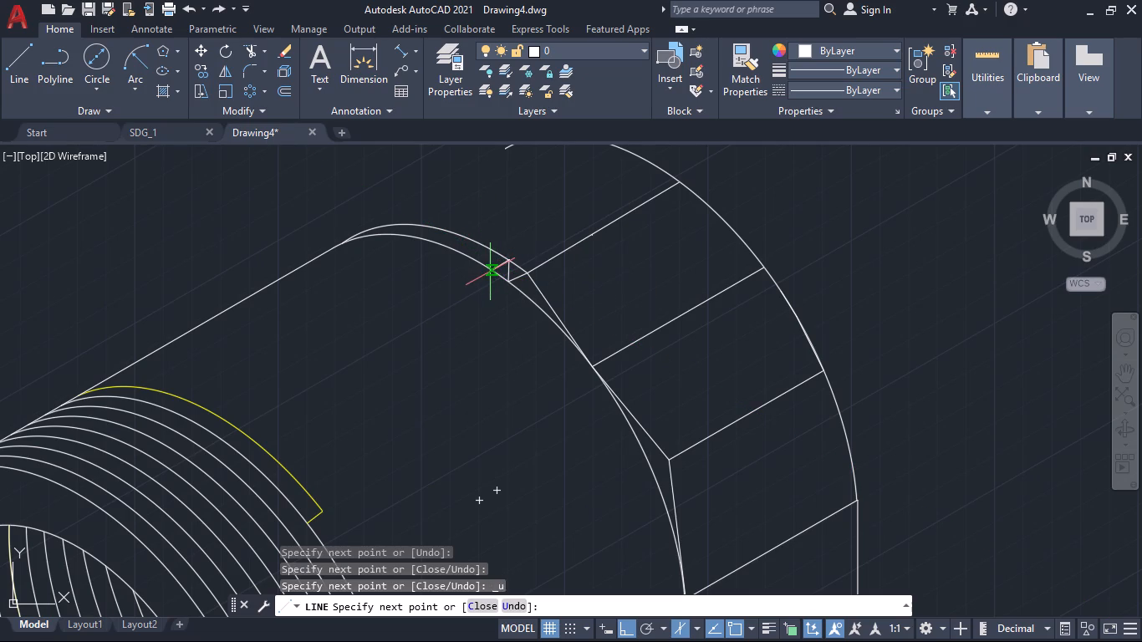
{"action": "left_click", "coordinate": [490, 272]}
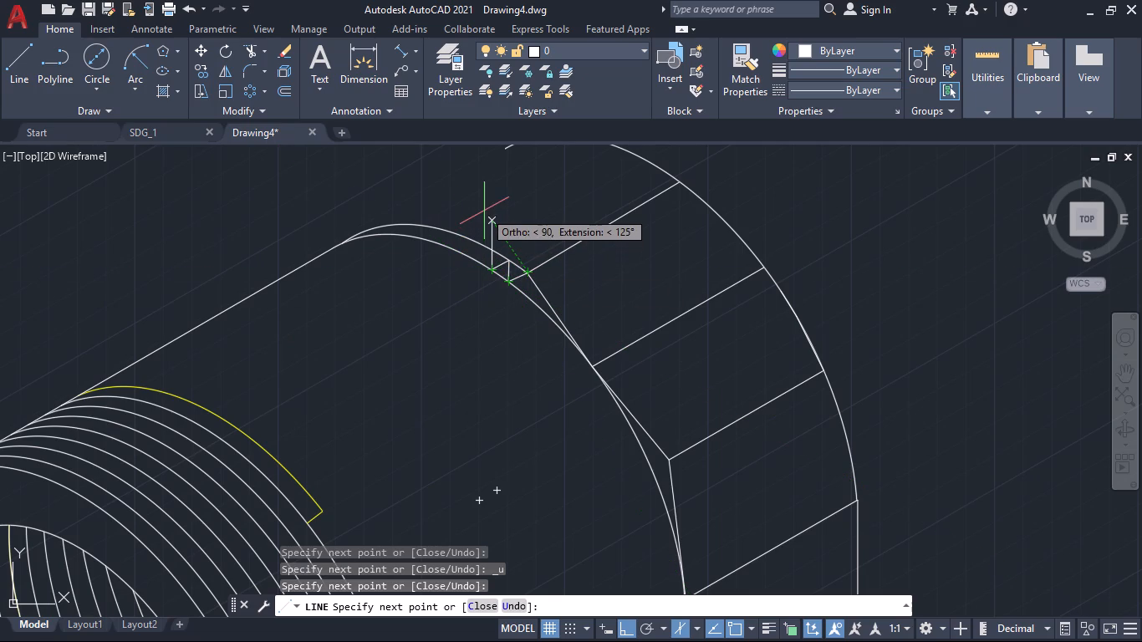
Continue the line 10 mm vertically up, 9 mm back along 210°, on until above the shaft's upper edge end, and down to that end.
{"action": "type", "text": "10"}
{"action": "key", "text": "Return"}
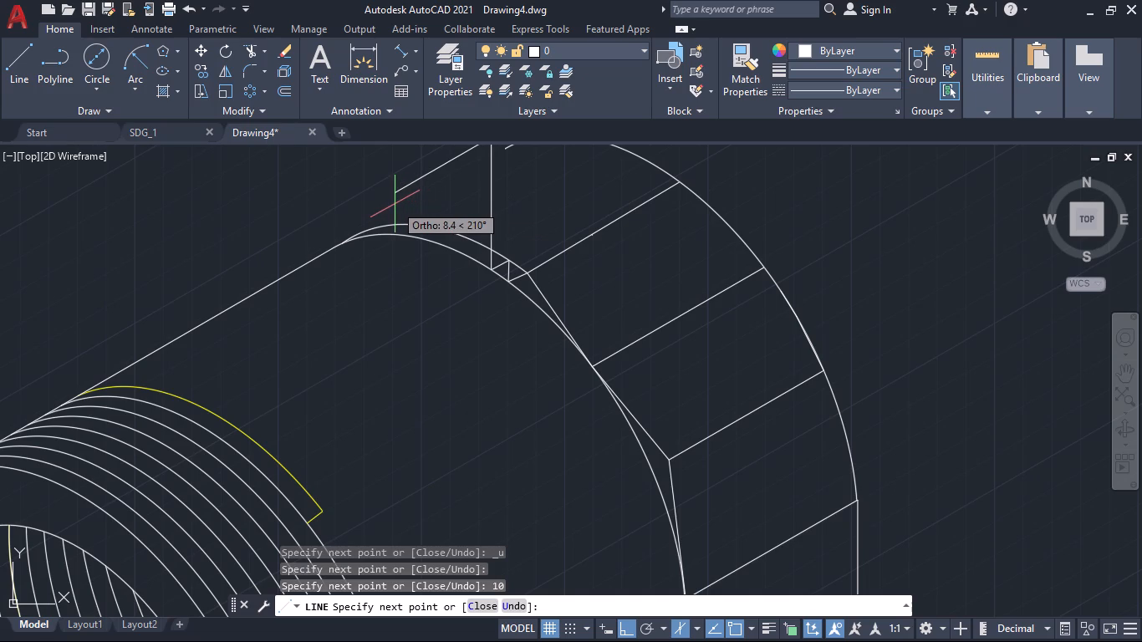
{"action": "key", "text": "9"}
{"action": "key", "text": "Return"}
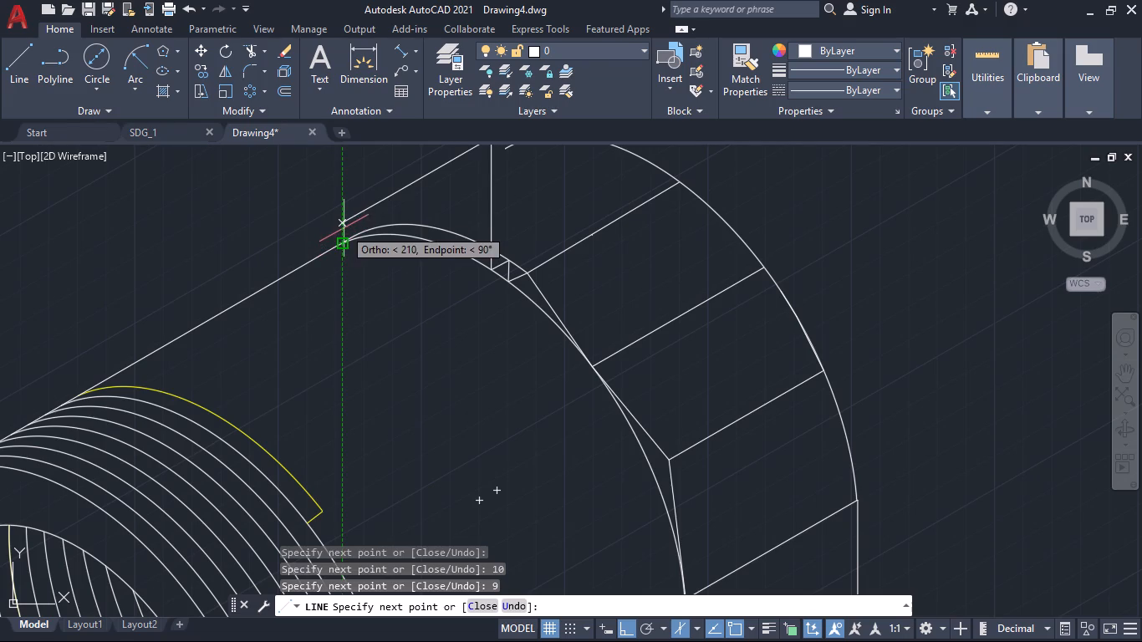
{"action": "left_click", "coordinate": [343, 222]}
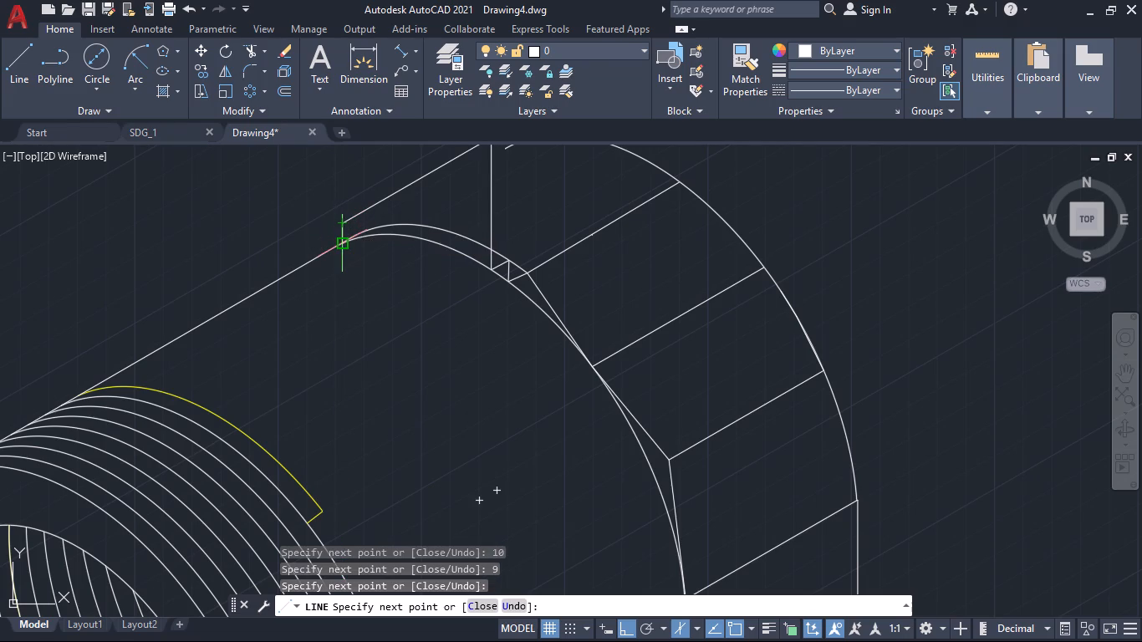
{"action": "left_click", "coordinate": [343, 241]}
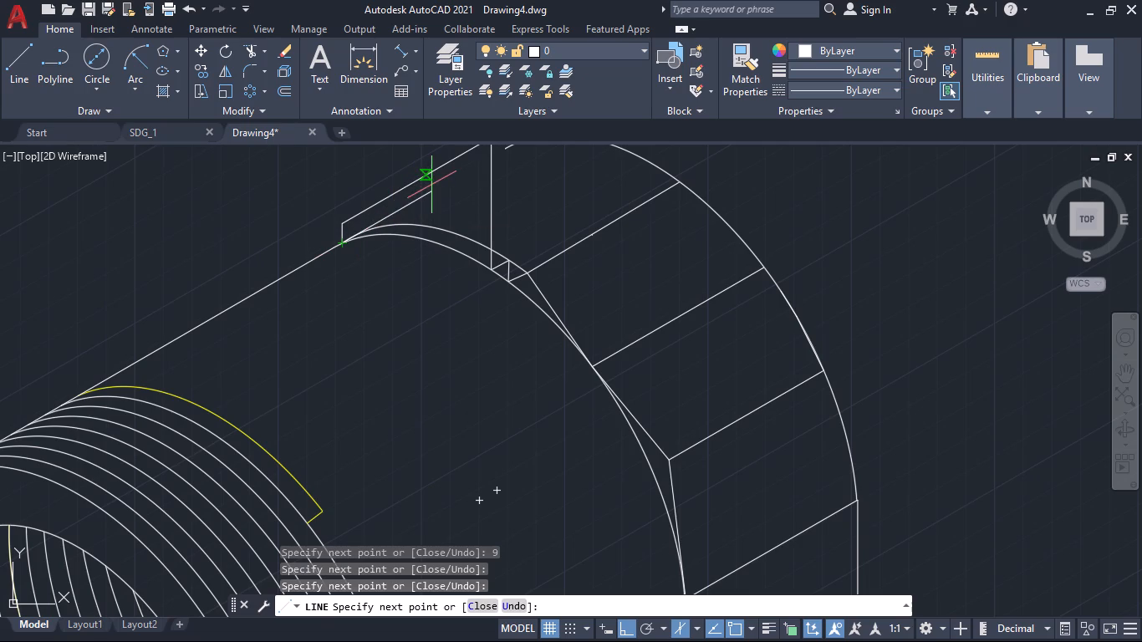
{"action": "key", "text": "Escape"}
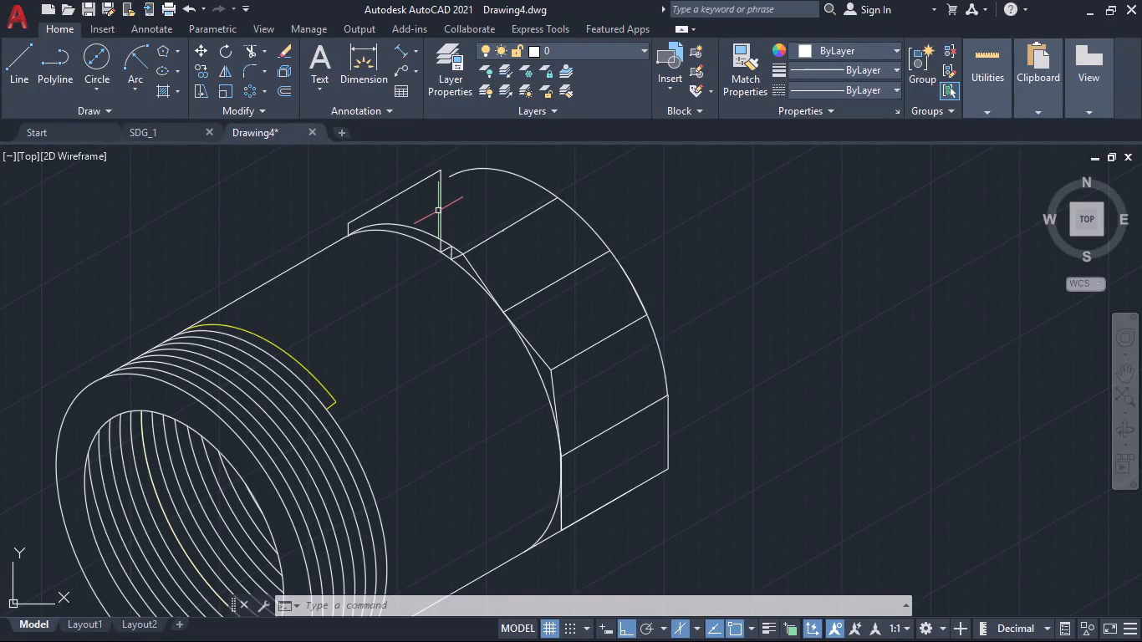
Trim away the stepped stubs, the 10 mm vertical and the 30° top line, keeping the short vertical at the shaft's edge.
{"action": "type", "text": "tr"}
{"action": "key", "text": "Return"}
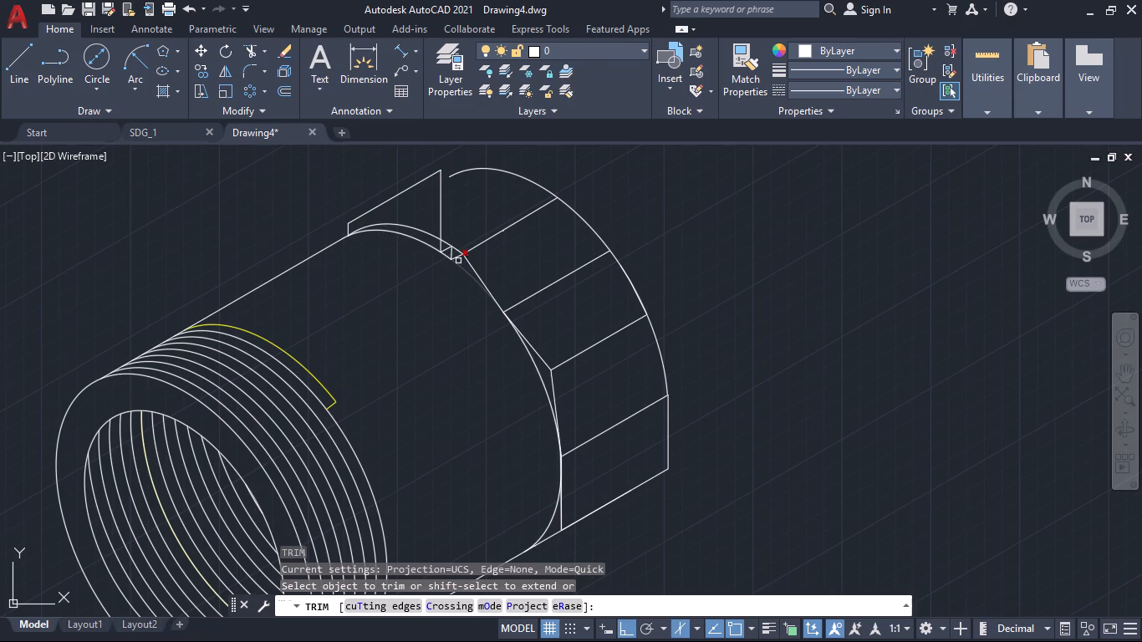
{"action": "left_click", "coordinate": [459, 261]}
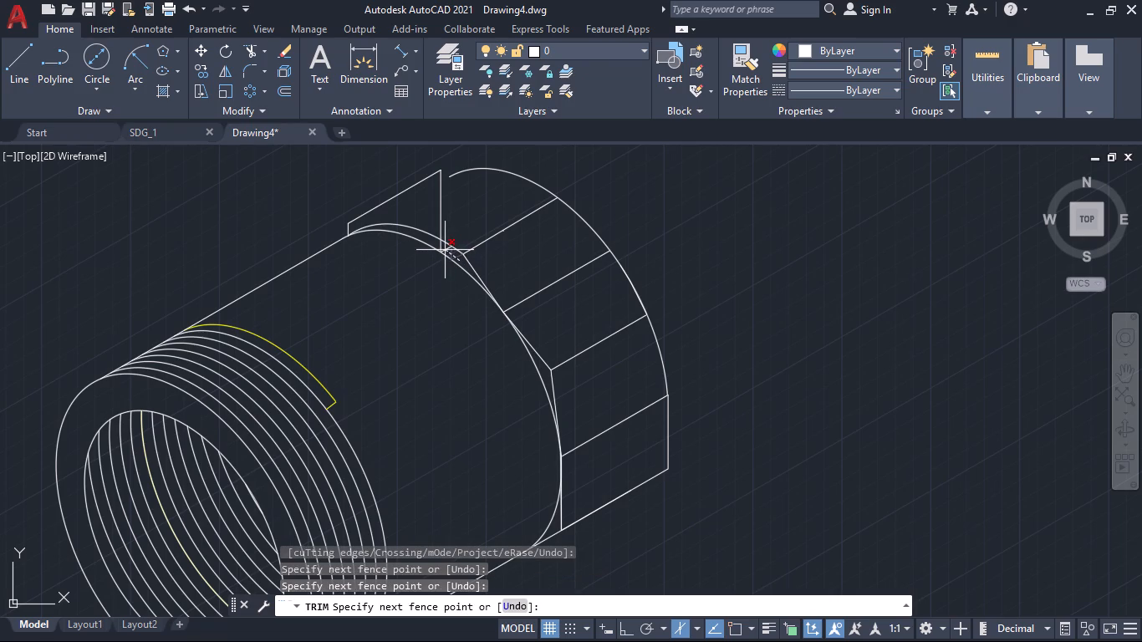
{"action": "left_click", "coordinate": [445, 249]}
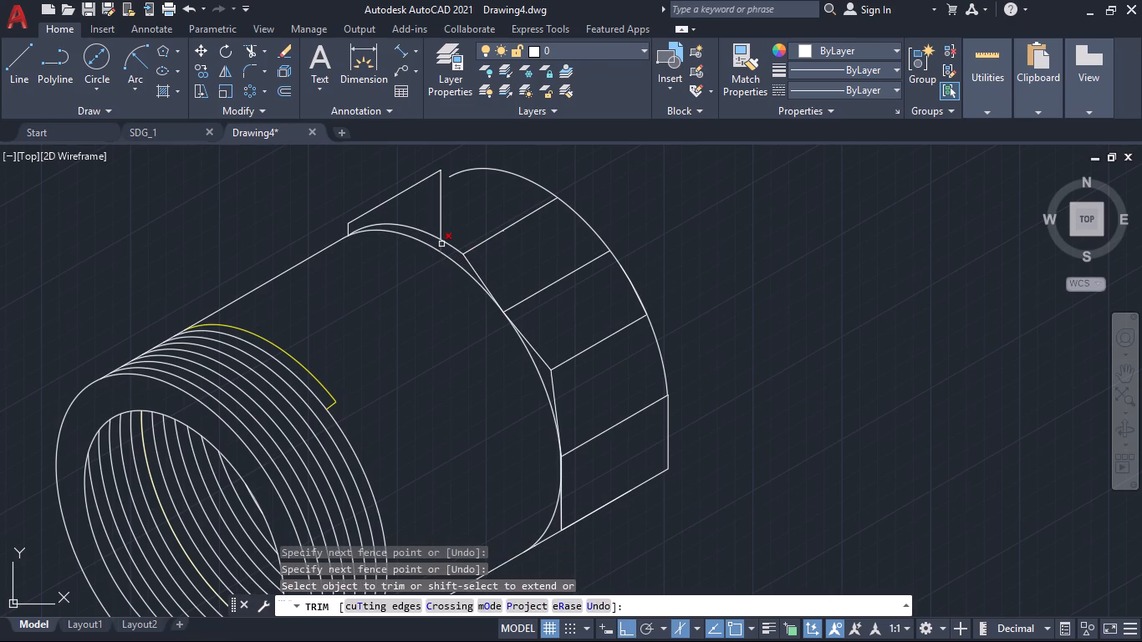
{"action": "left_click", "coordinate": [441, 244]}
{"action": "left_click", "coordinate": [439, 213]}
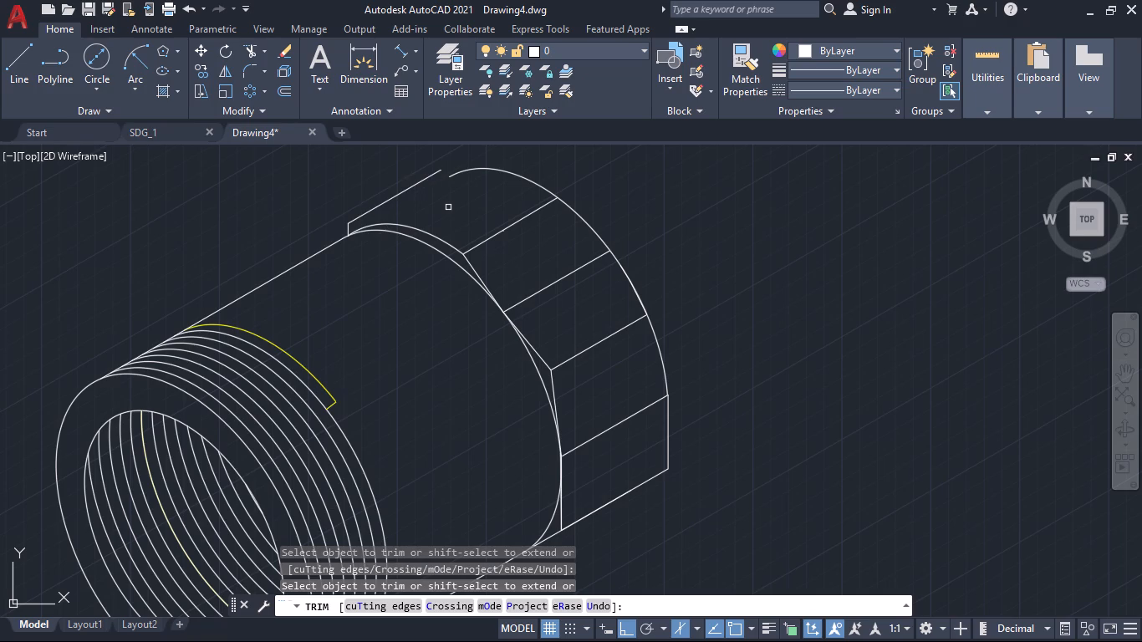
{"action": "left_click", "coordinate": [408, 190]}
{"action": "left_click", "coordinate": [374, 208]}
{"action": "key", "text": "Escape"}
Draw a line from the top of the short vertical to the upper end of the head's rear arc.
{"action": "key", "text": "l"}
{"action": "key", "text": "Return"}
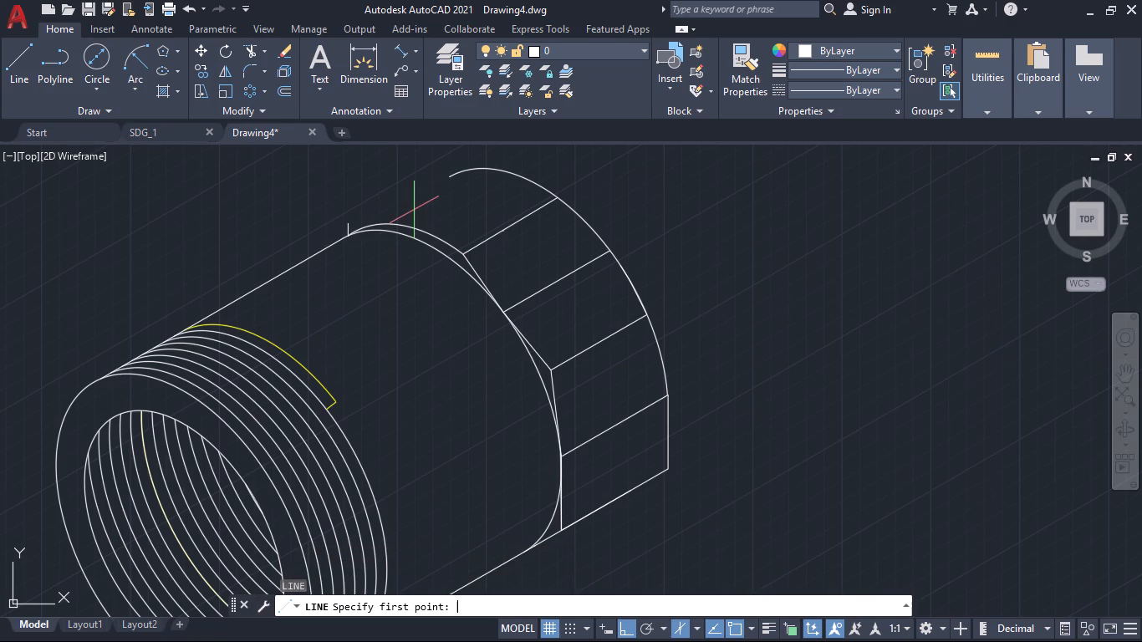
{"action": "left_click", "coordinate": [349, 220]}
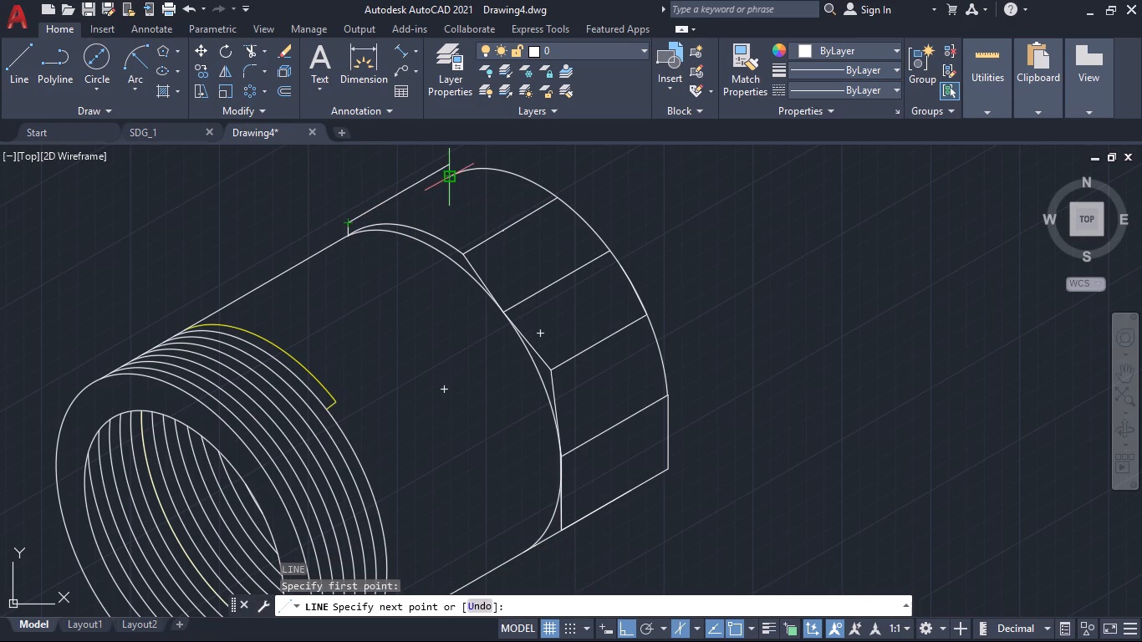
{"action": "left_click", "coordinate": [446, 181]}
{"action": "key", "text": "Escape"}
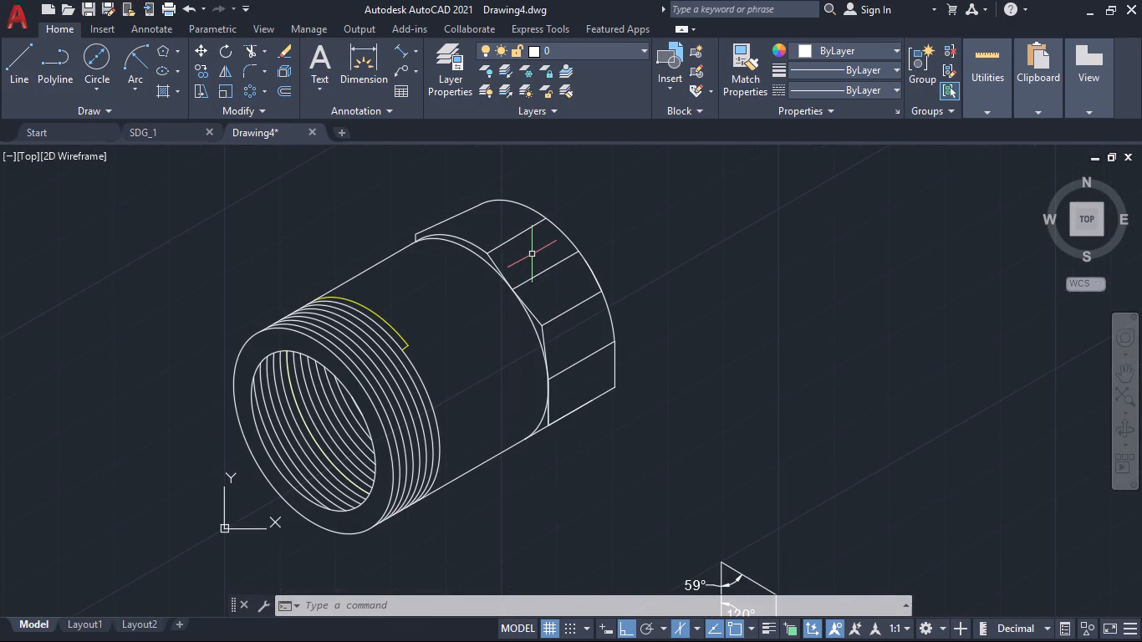
Delete the two intermediate 30° lines on the head faces, between the uppermost and middle edges and below the middle edge.
{"action": "left_click", "coordinate": [548, 267]}
{"action": "key", "text": "Delete"}
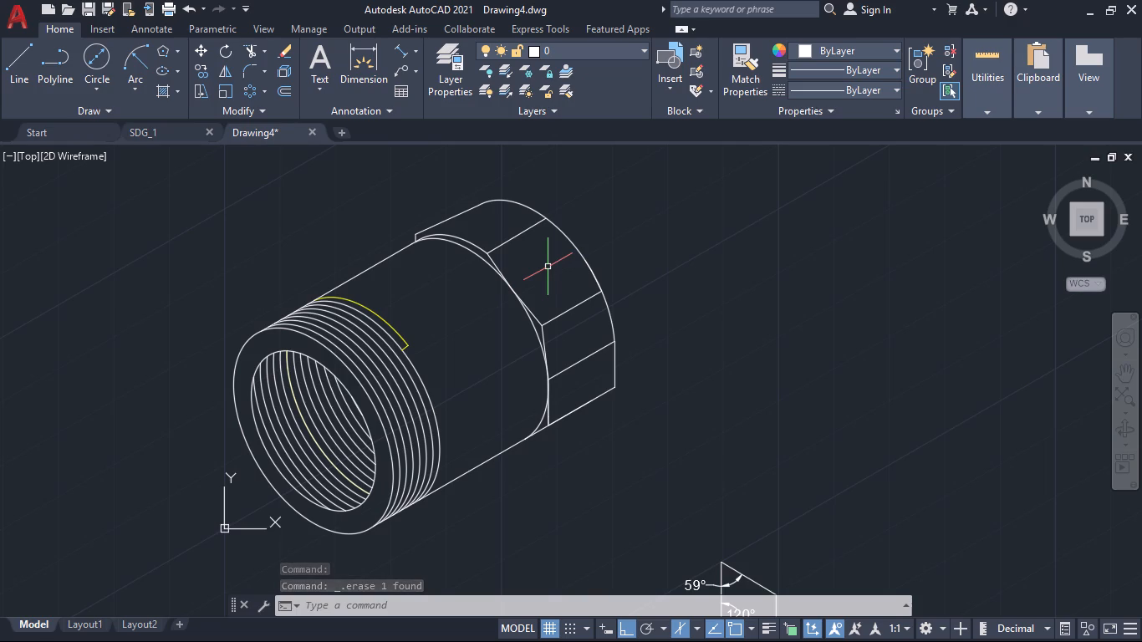
{"action": "left_click", "coordinate": [583, 357]}
{"action": "key", "text": "Delete"}
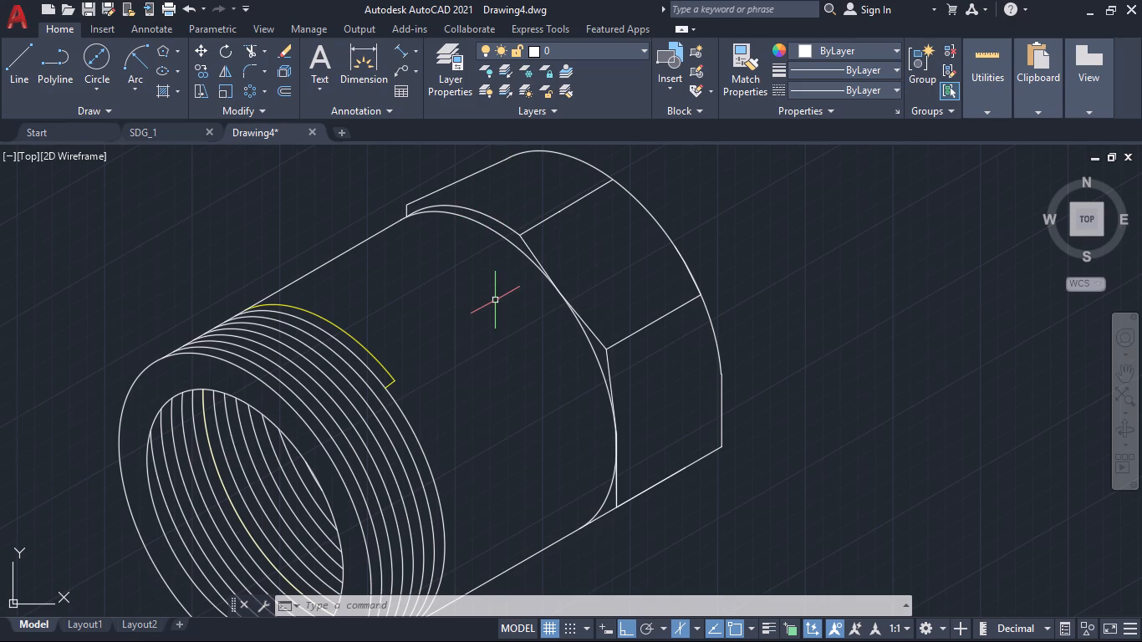
Load the ISO dash space linetype ACAD_ISO03W100 into the drawing.
{"action": "left_click", "coordinate": [509, 242]}
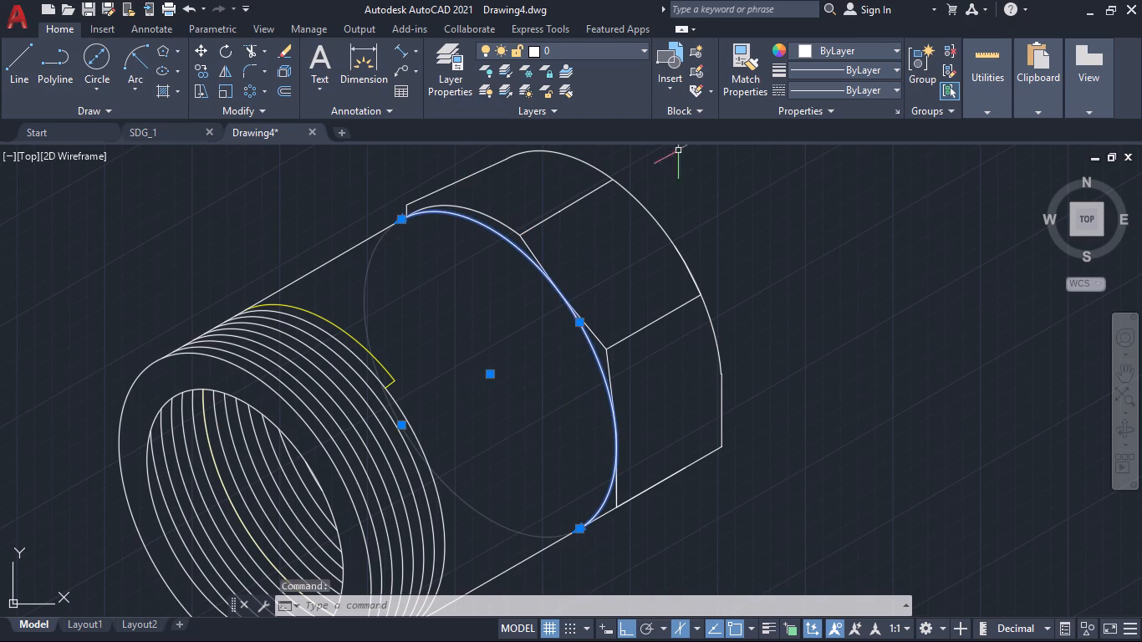
{"action": "left_click", "coordinate": [874, 86]}
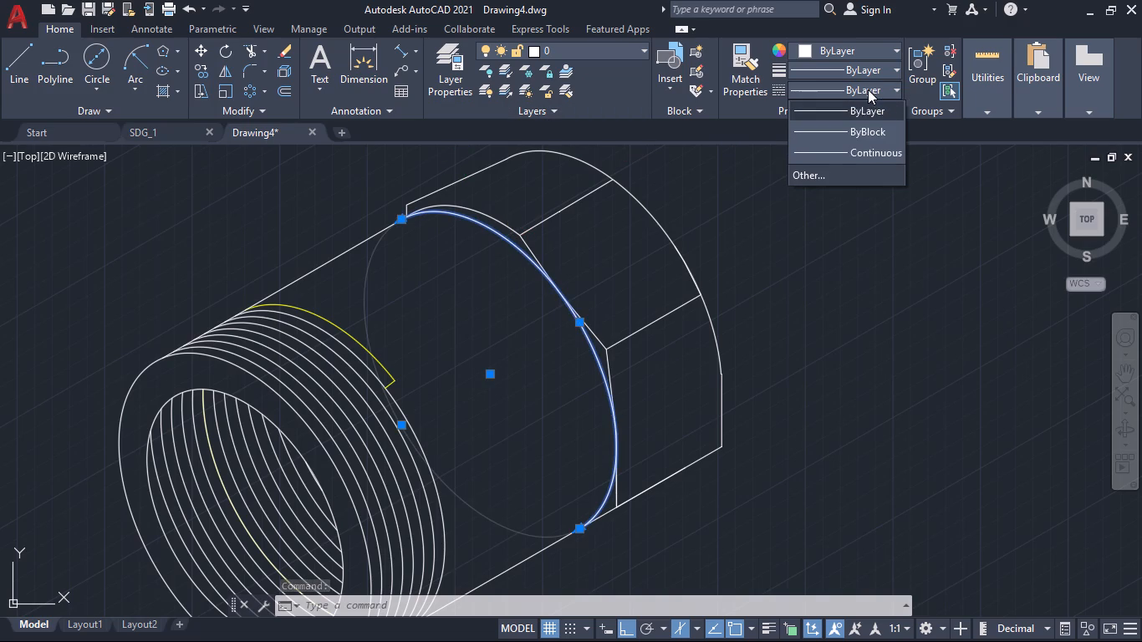
{"action": "left_click", "coordinate": [833, 174]}
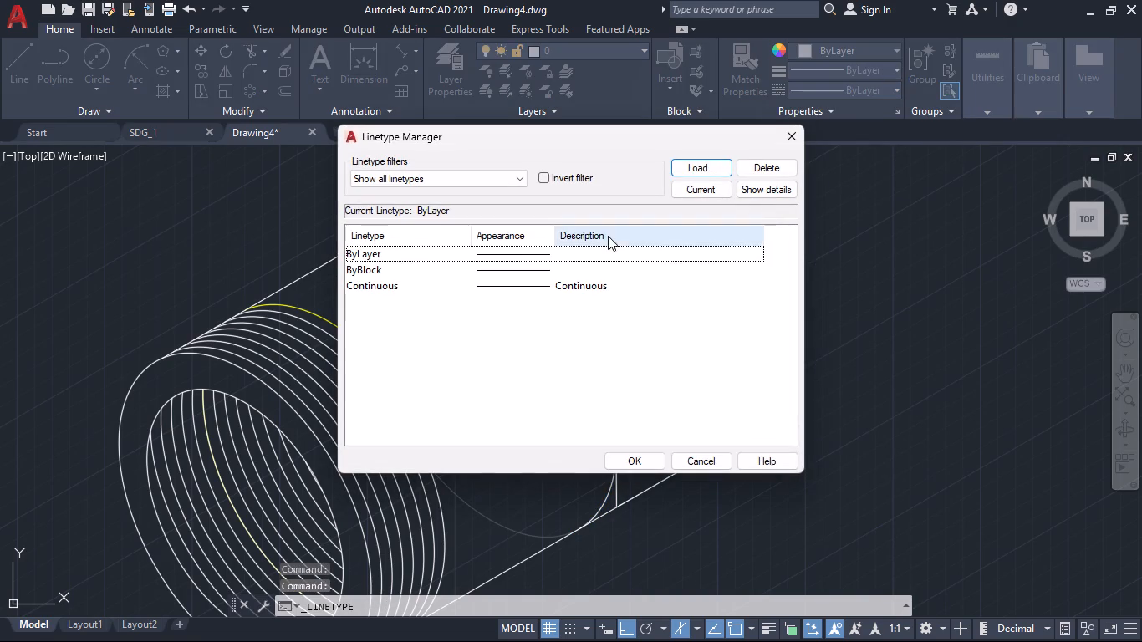
{"action": "left_click", "coordinate": [684, 166]}
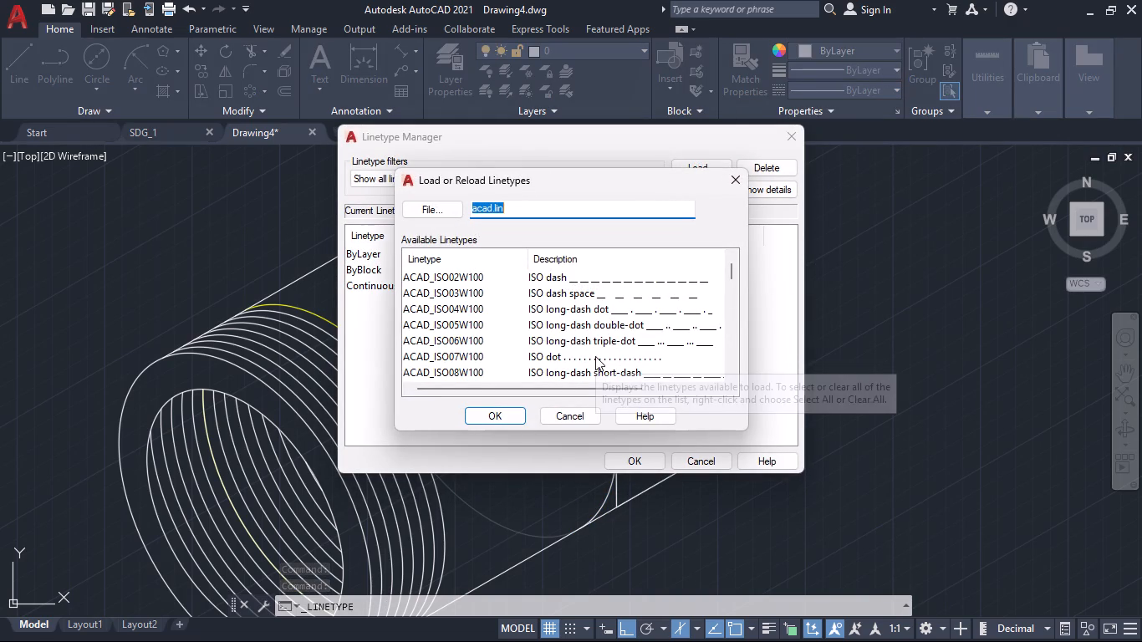
{"action": "left_click_drag", "start_coordinate": [609, 336], "coordinate": [626, 296]}
{"action": "left_click", "coordinate": [626, 296]}
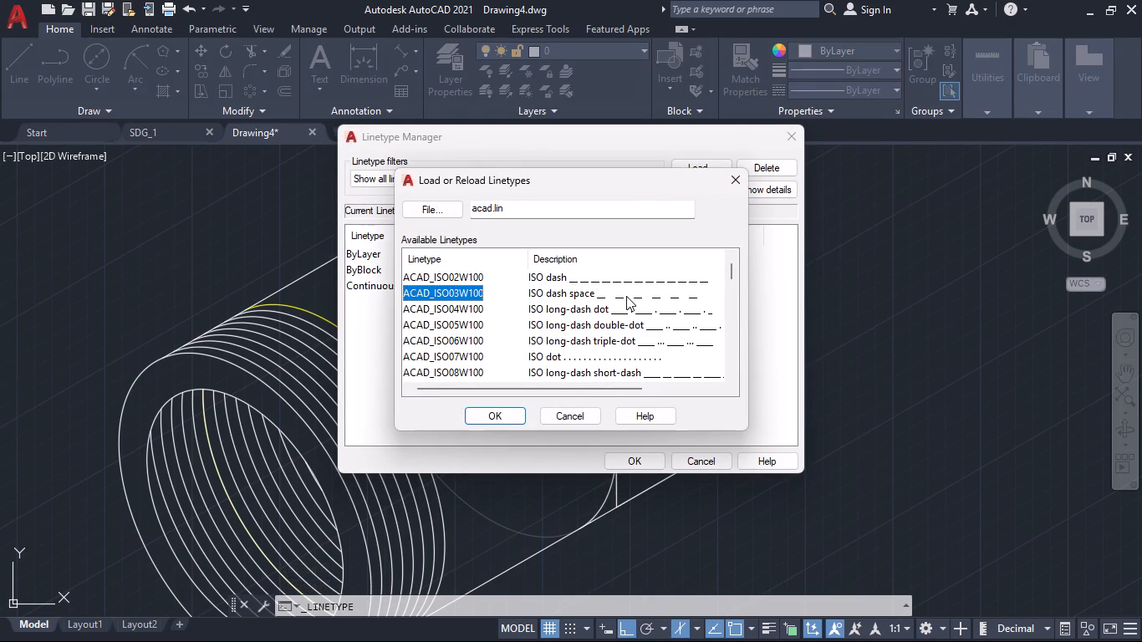
{"action": "left_click", "coordinate": [502, 419]}
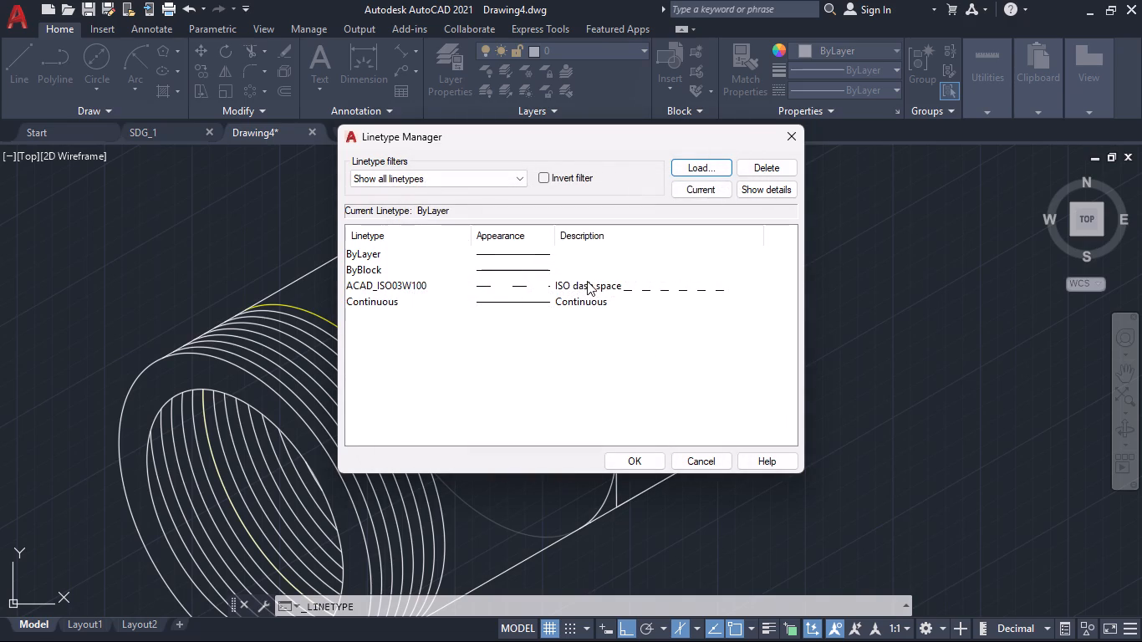
{"action": "left_click", "coordinate": [588, 281]}
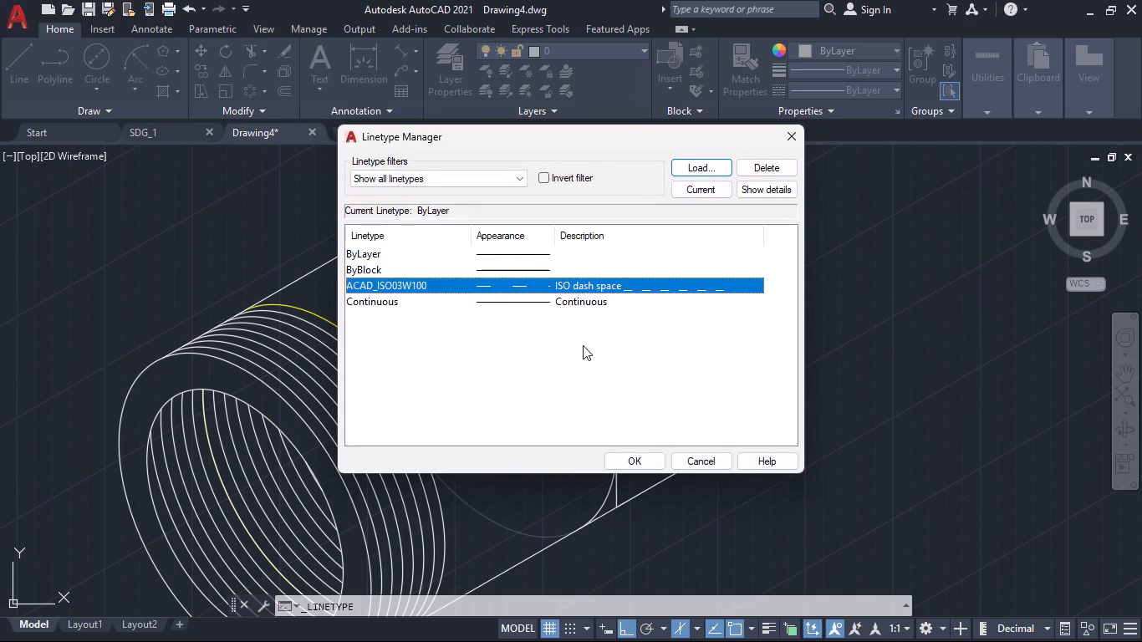
{"action": "left_click", "coordinate": [614, 453]}
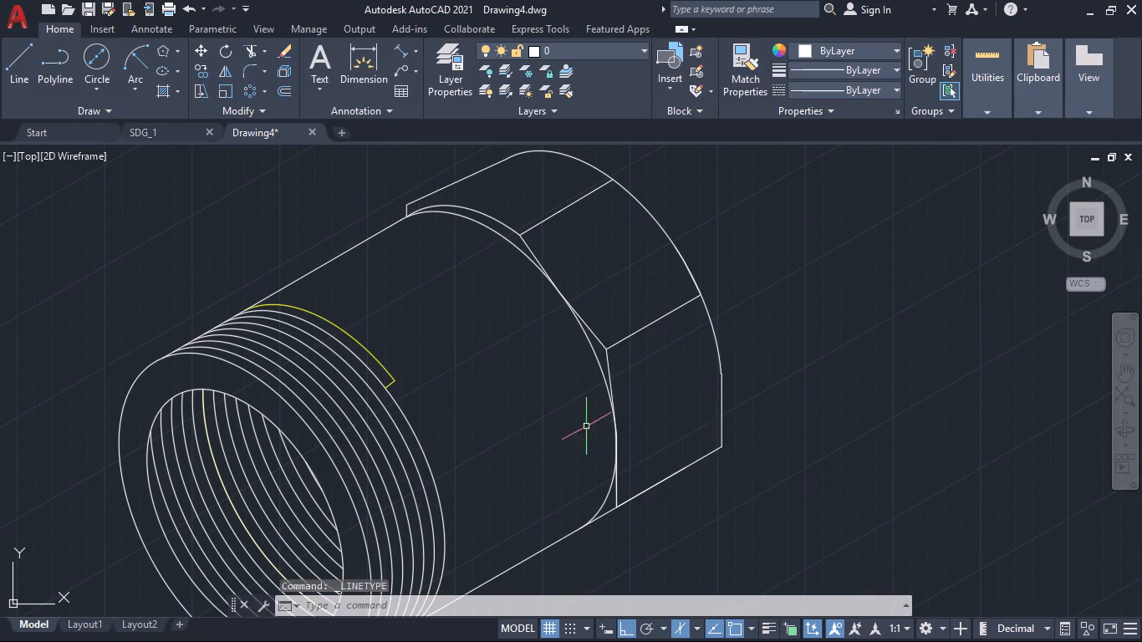
Set the linetype of the inner front arc between shaft and head to ACAD_ISO03W100 in its properties.
{"action": "left_click", "coordinate": [593, 354]}
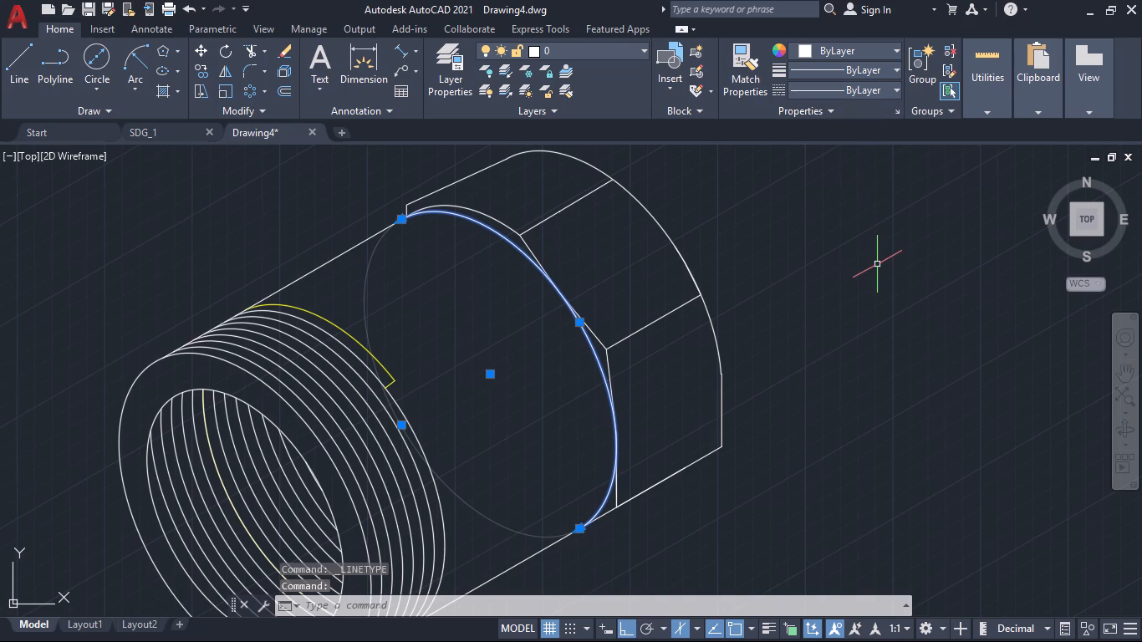
{"action": "type", "text": "pr"}
{"action": "key", "text": "Return"}
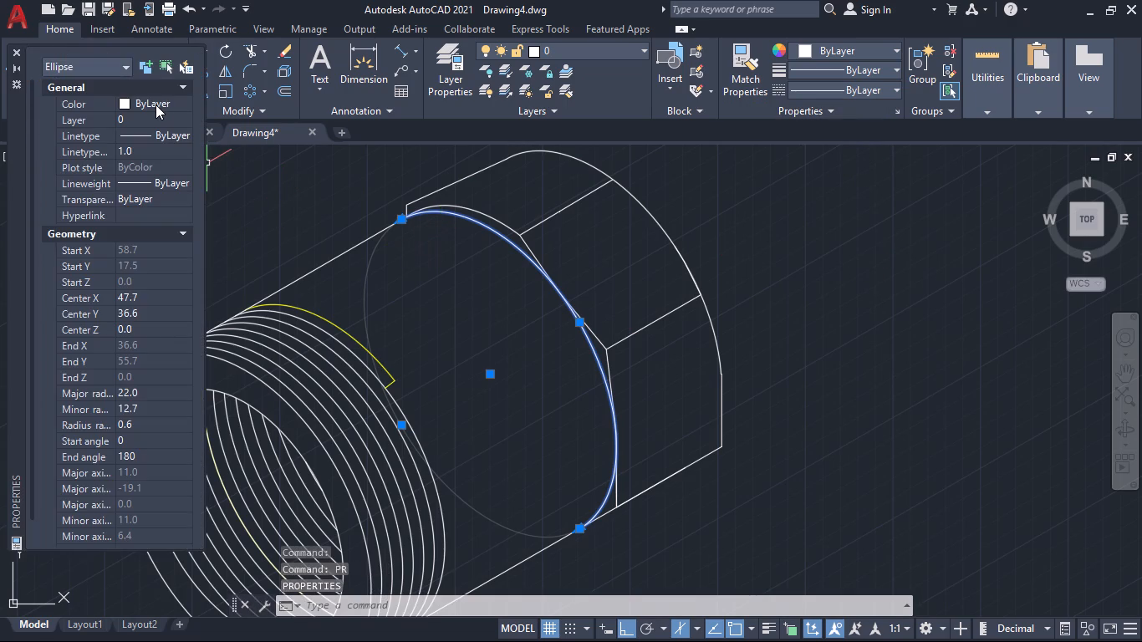
{"action": "left_click", "coordinate": [151, 134]}
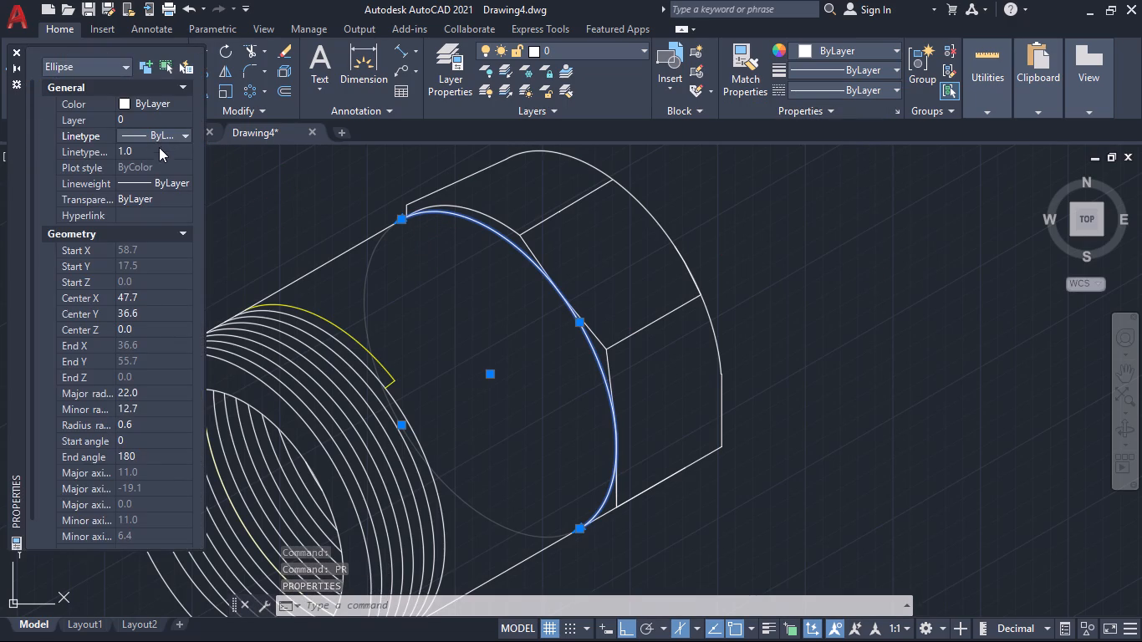
{"action": "left_click", "coordinate": [175, 134]}
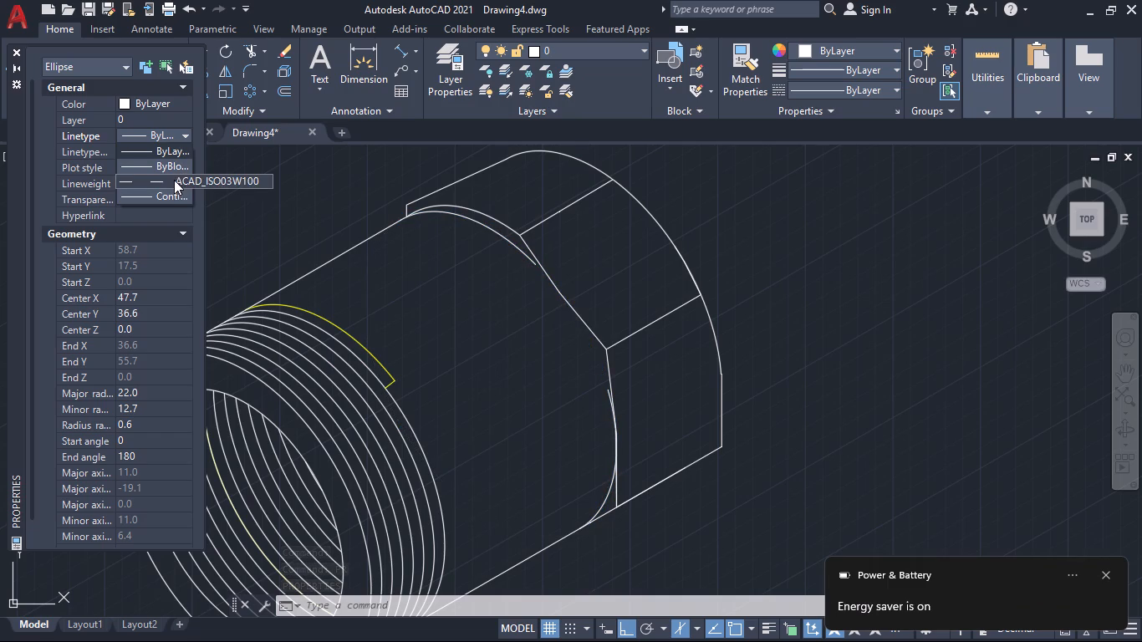
{"action": "left_click", "coordinate": [174, 180]}
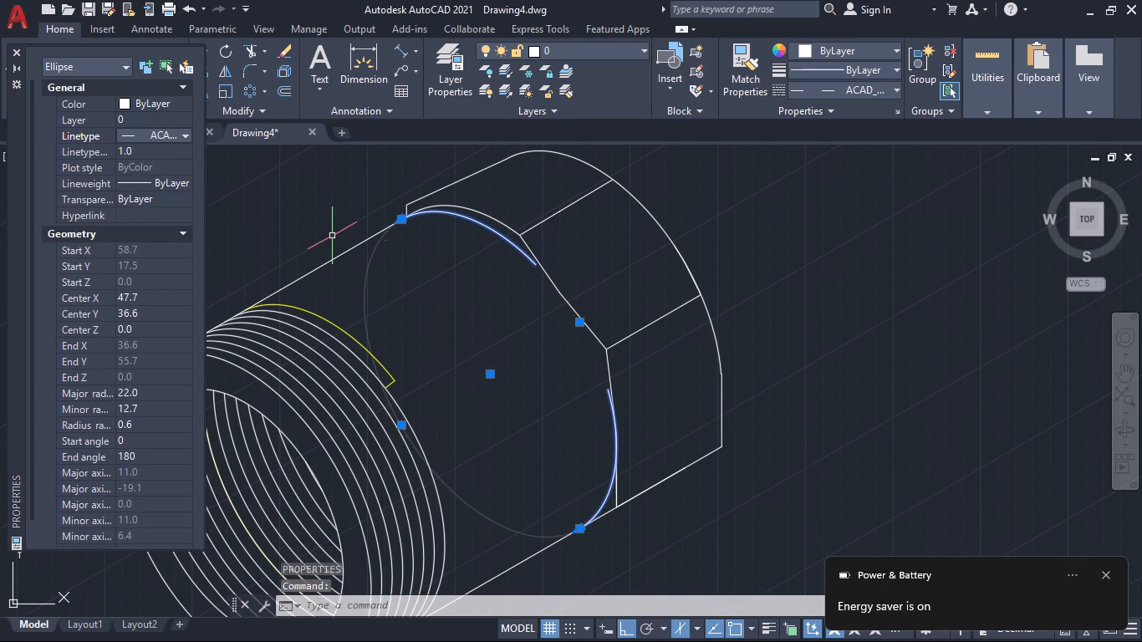
{"action": "left_click", "coordinate": [401, 288]}
{"action": "key", "text": "Escape"}
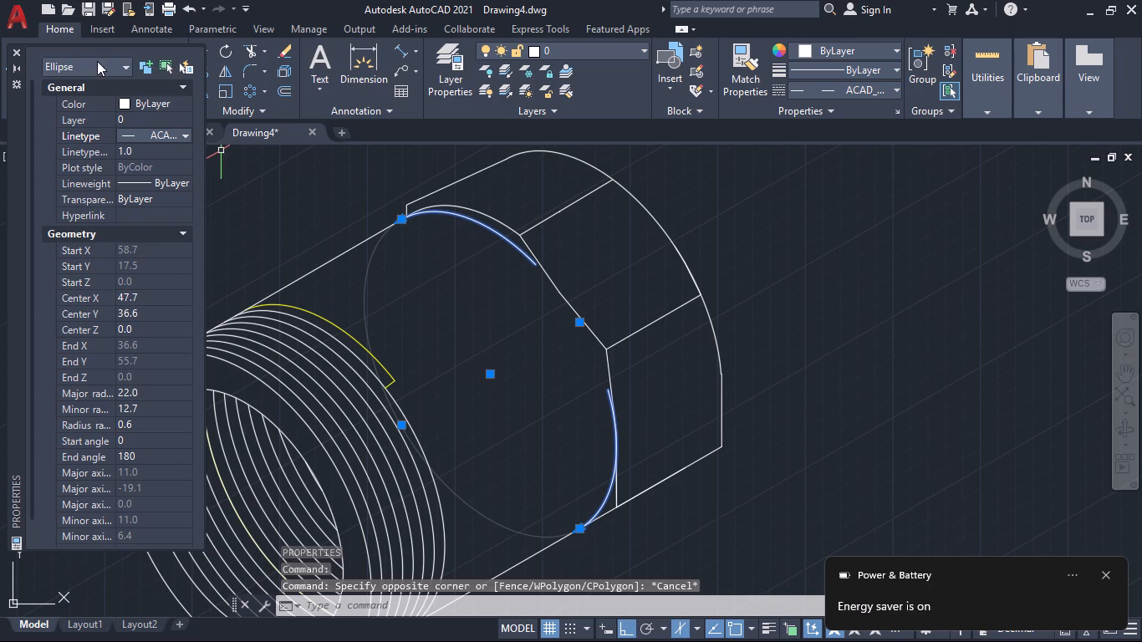
{"action": "left_click", "coordinate": [18, 53]}
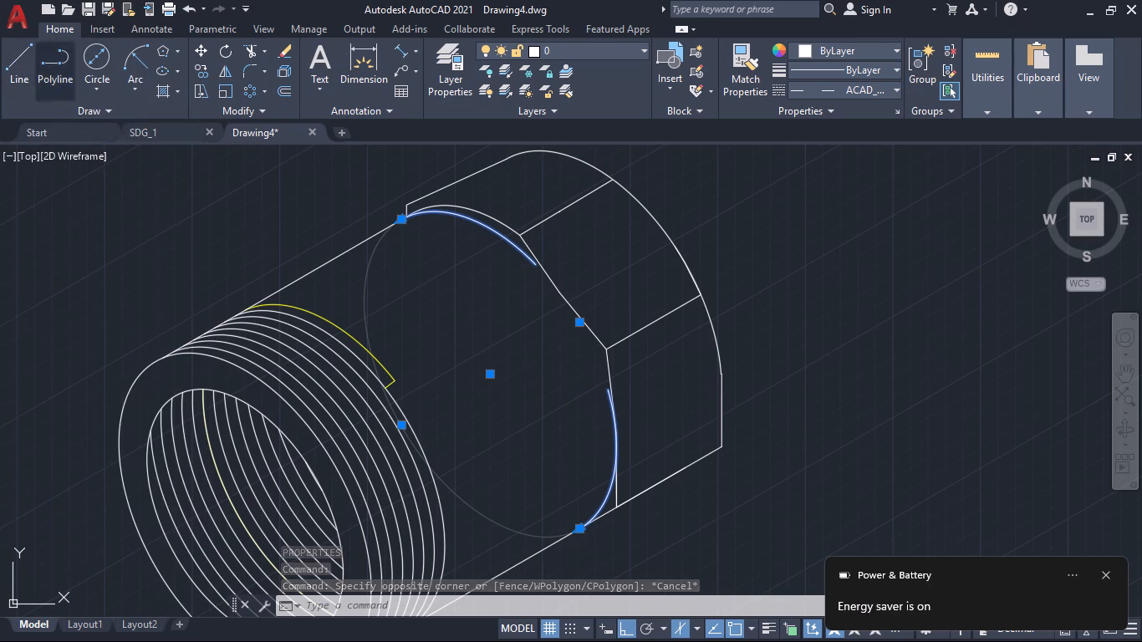
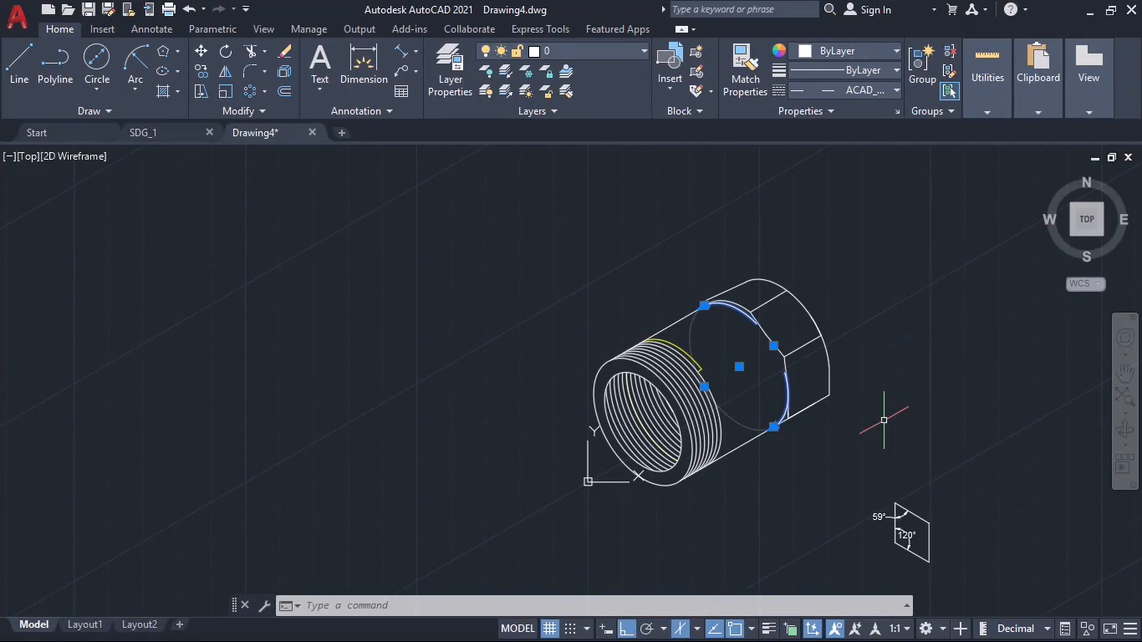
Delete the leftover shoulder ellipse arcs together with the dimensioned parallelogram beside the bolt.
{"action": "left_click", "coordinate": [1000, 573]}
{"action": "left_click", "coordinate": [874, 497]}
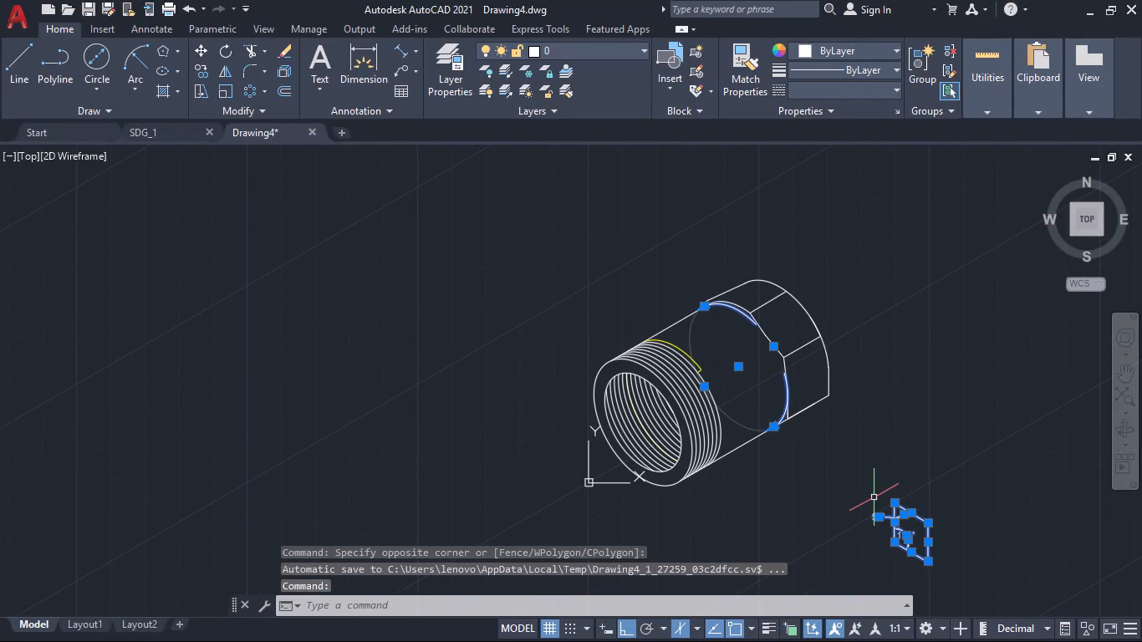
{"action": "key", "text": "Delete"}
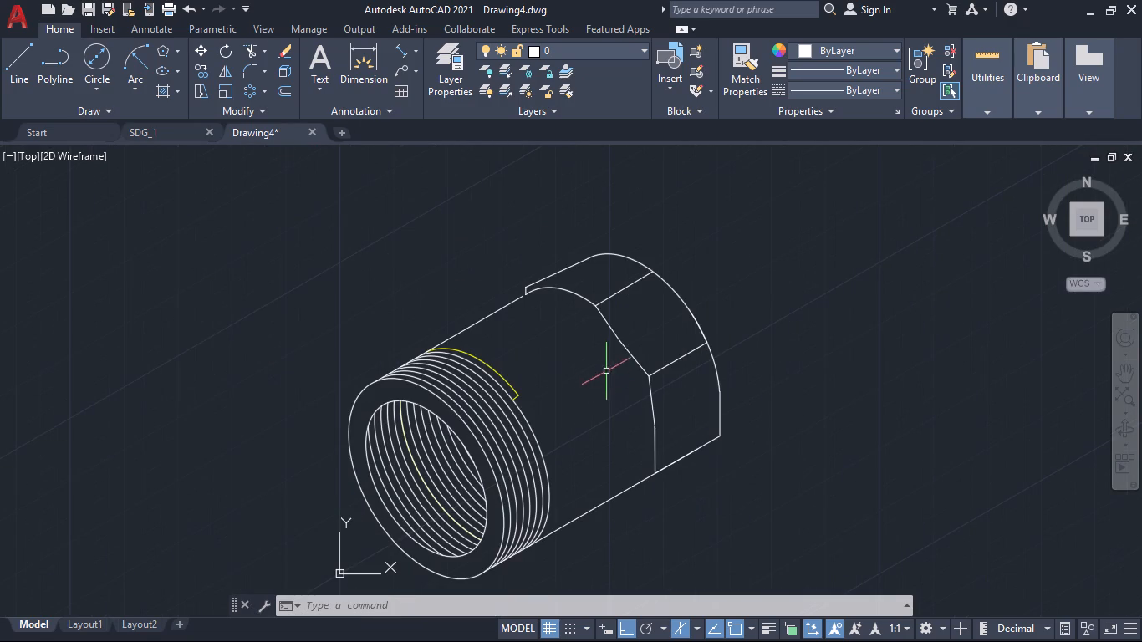
Undo the deletion of the arcs and parallelogram, and also the earlier trim of the shoulder ellipse.
{"action": "key", "text": "ctrl+z"}
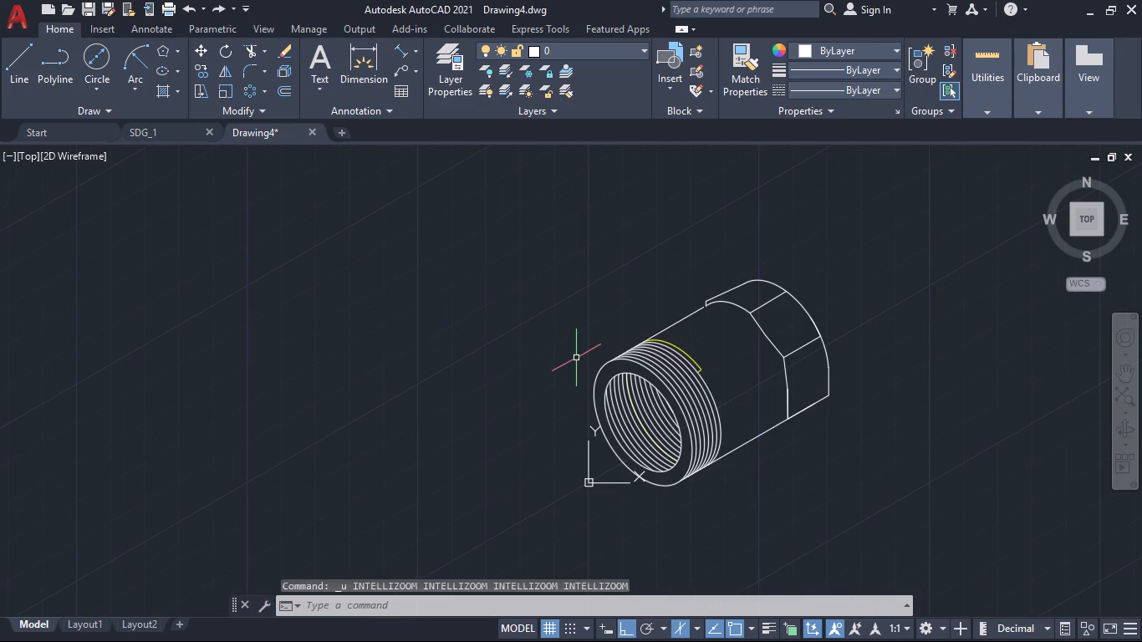
{"action": "key", "text": "ctrl+z"}
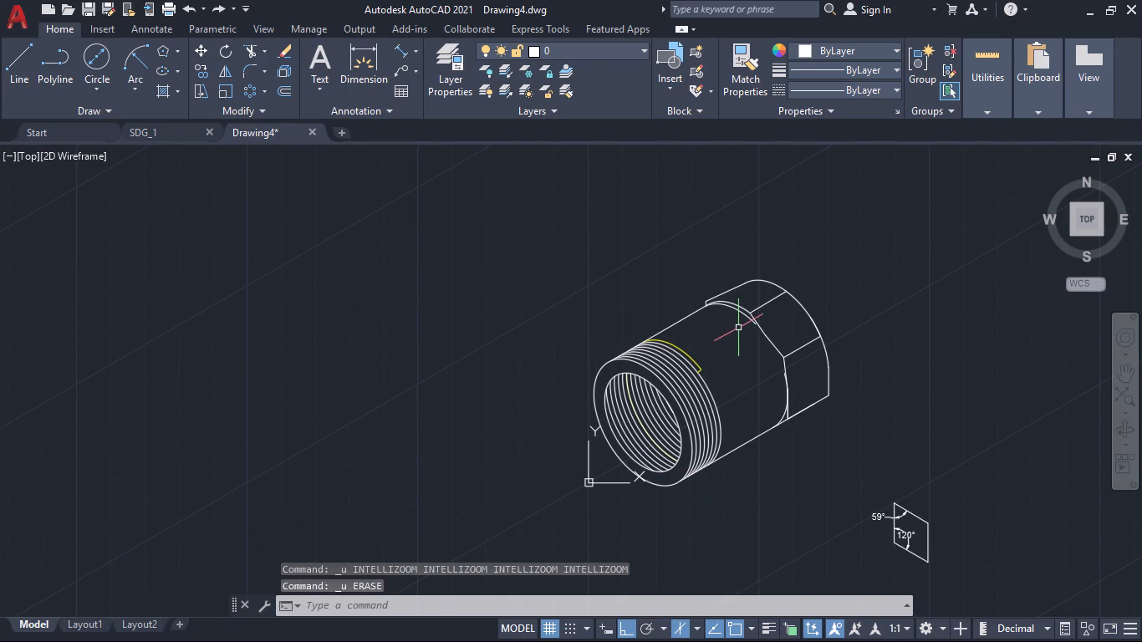
{"action": "key", "text": "ctrl+z"}
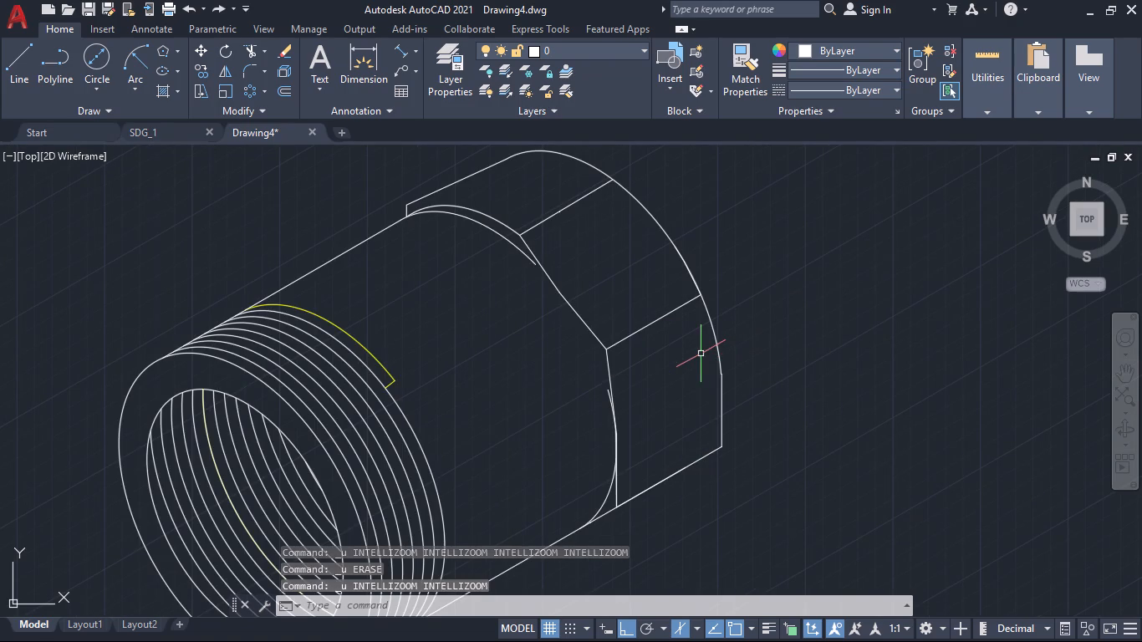
{"action": "key", "text": "ctrl+z"}
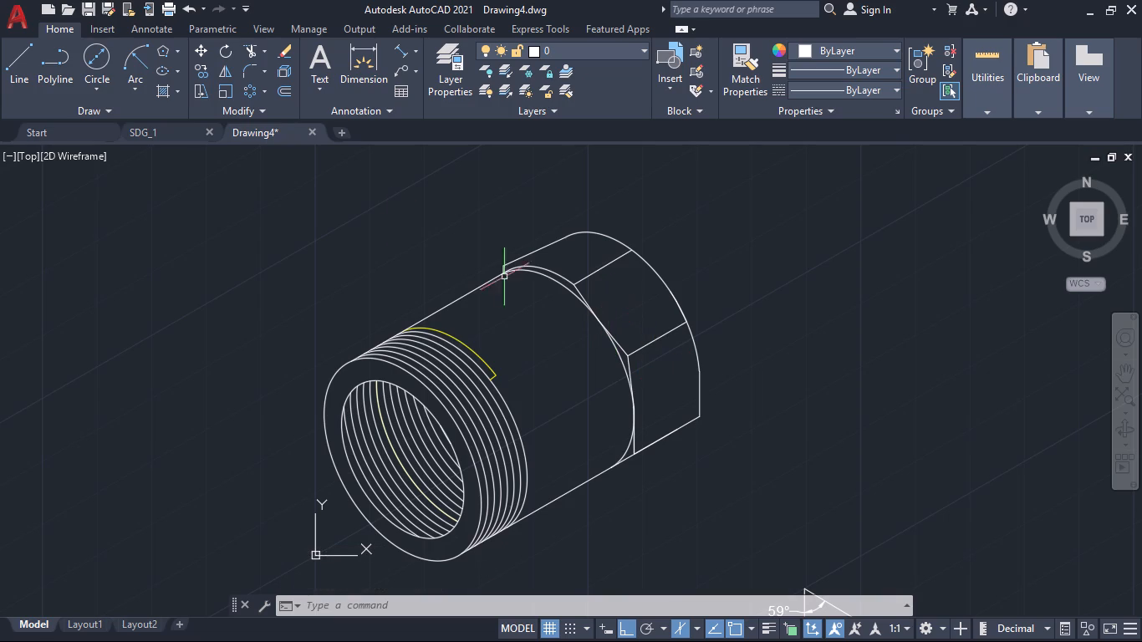
Draw a line from the front corner of the hex head's upper edge to the head's upper outer corner.
{"action": "left_click", "coordinate": [23, 53]}
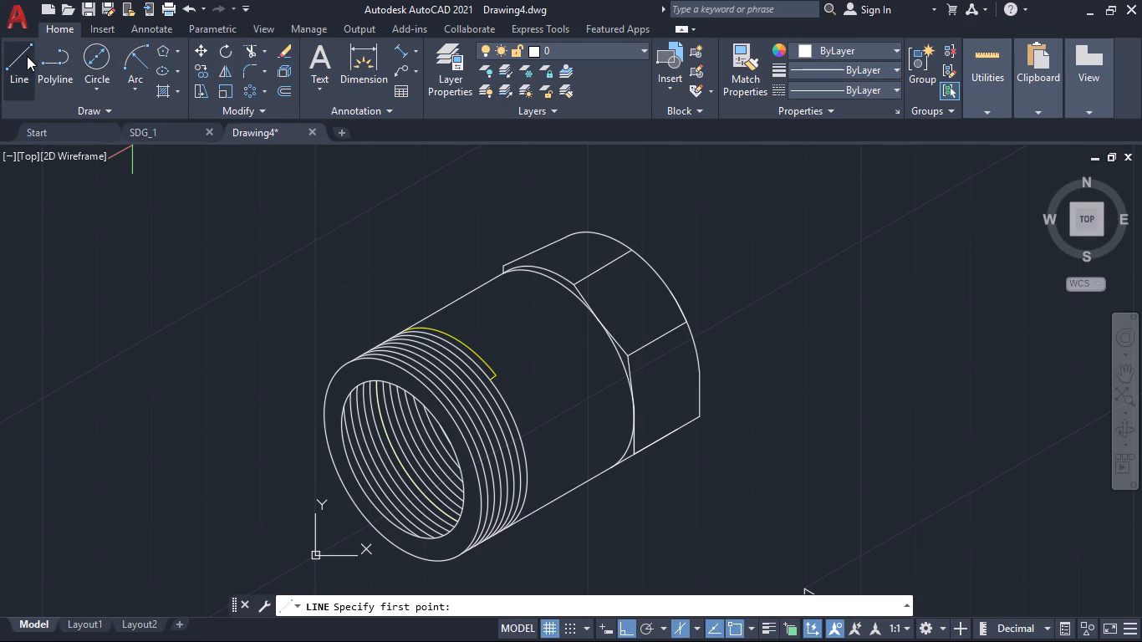
{"action": "left_click", "coordinate": [573, 284]}
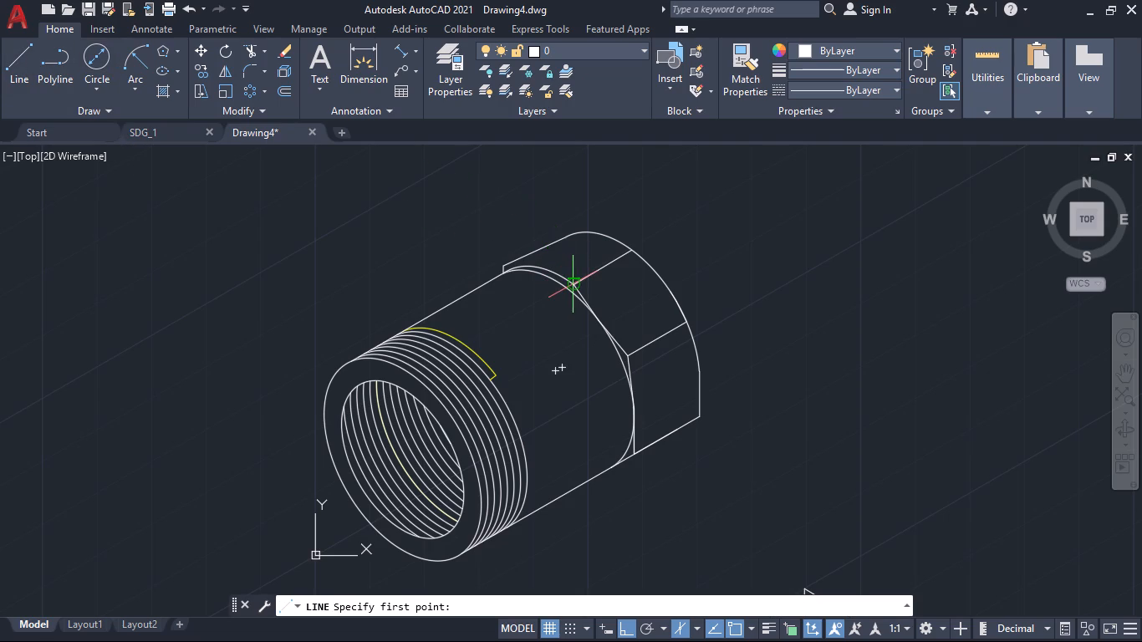
{"action": "left_click", "coordinate": [507, 264]}
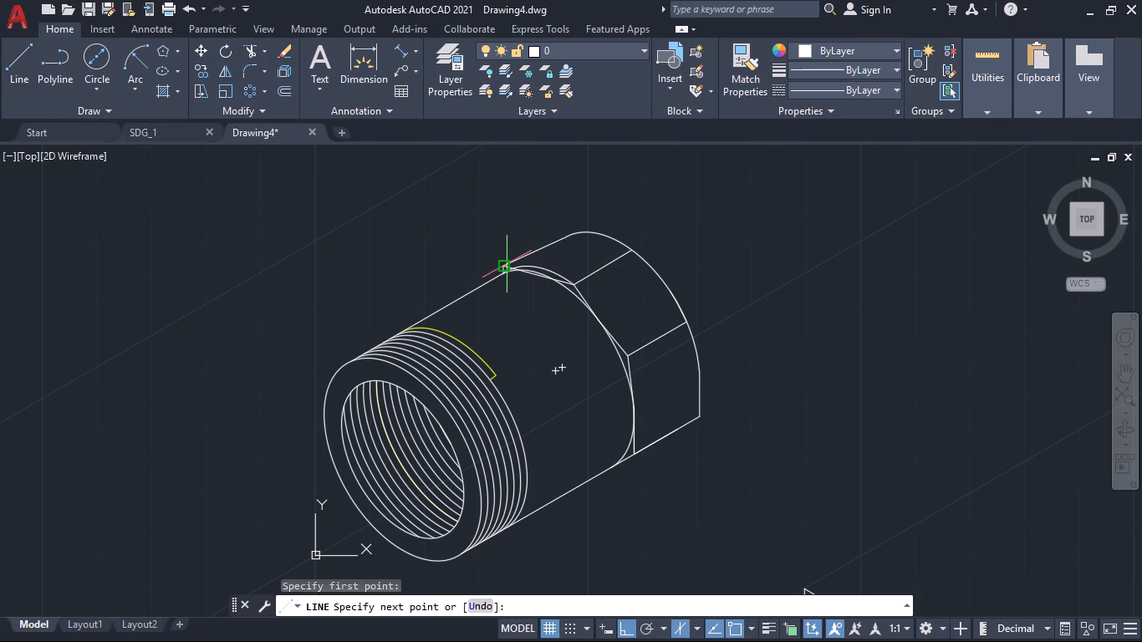
{"action": "key", "text": "space"}
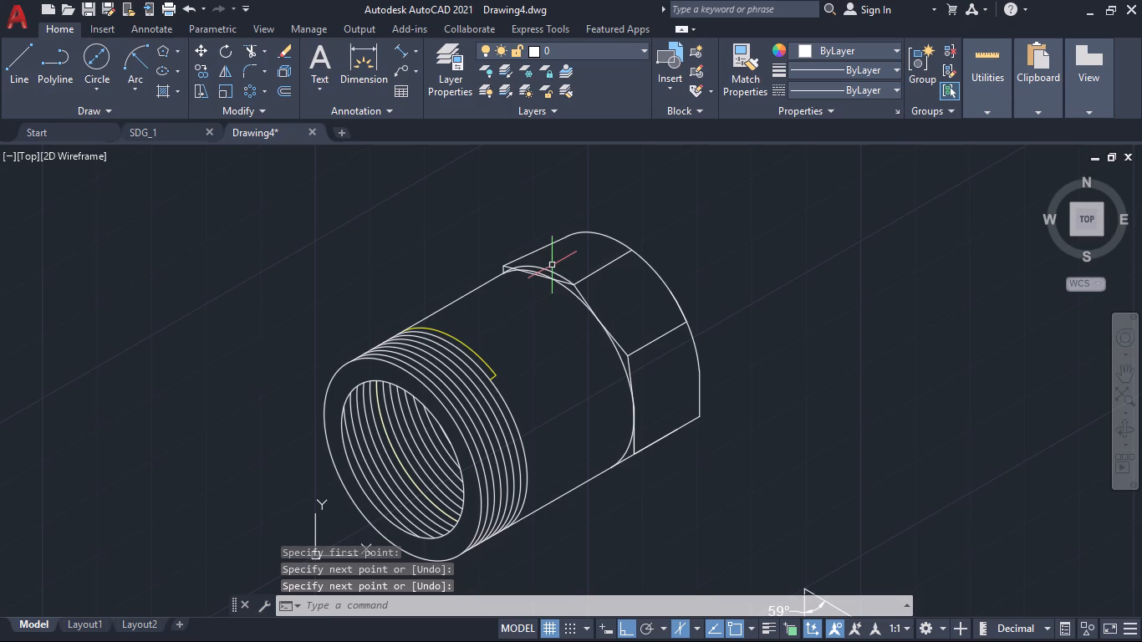
Delete the curved arc along the head's upper front edge, next to the new straight line.
{"action": "left_click", "coordinate": [549, 272]}
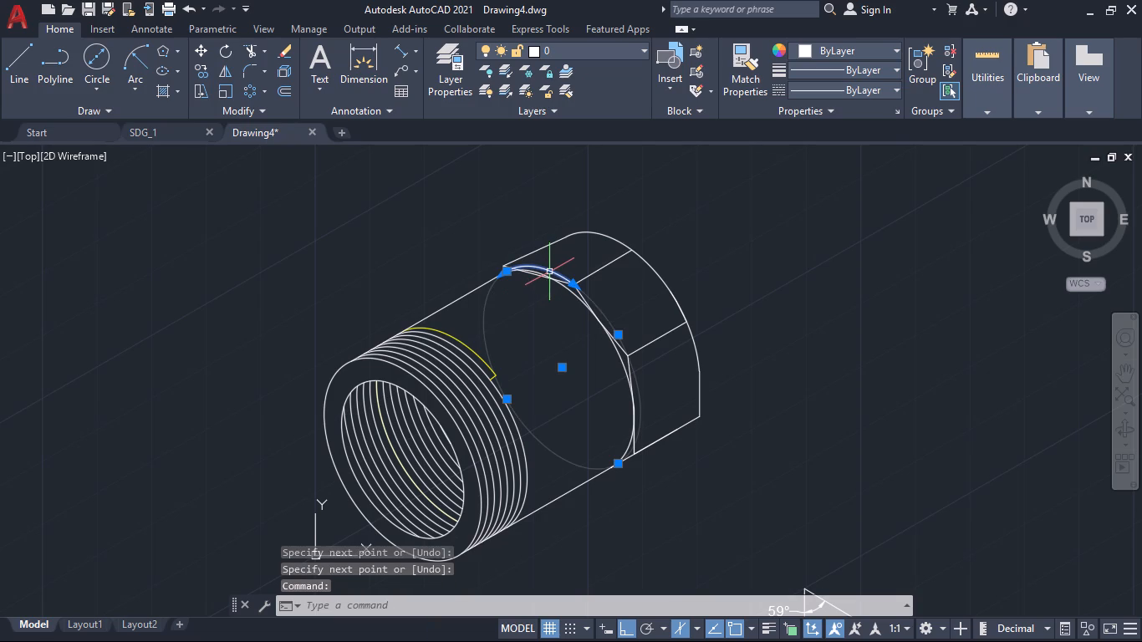
{"action": "key", "text": "Delete"}
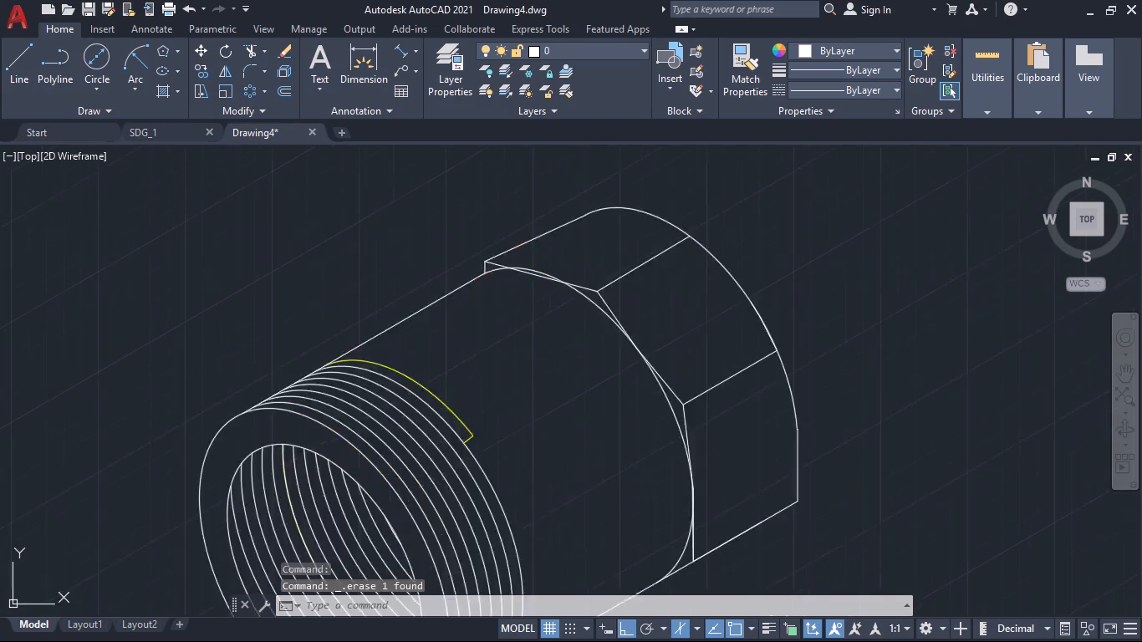
Trim the part of the shoulder ellipse that extends above the new straight edge of the hex head.
{"action": "type", "text": "tr"}
{"action": "key", "text": "Return"}
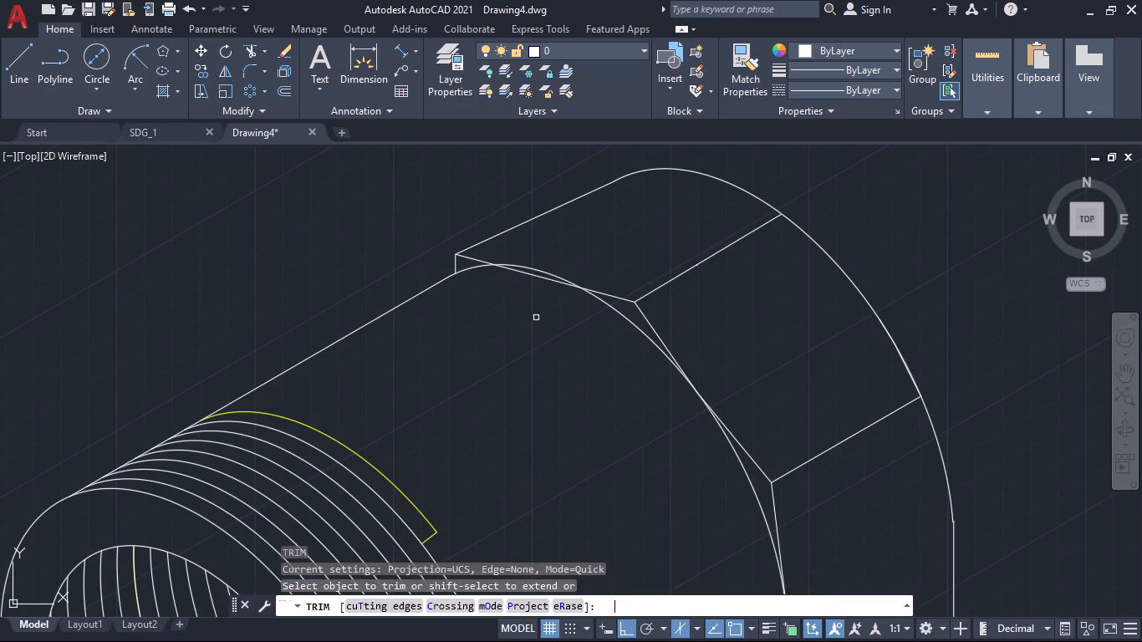
{"action": "left_click", "coordinate": [533, 267]}
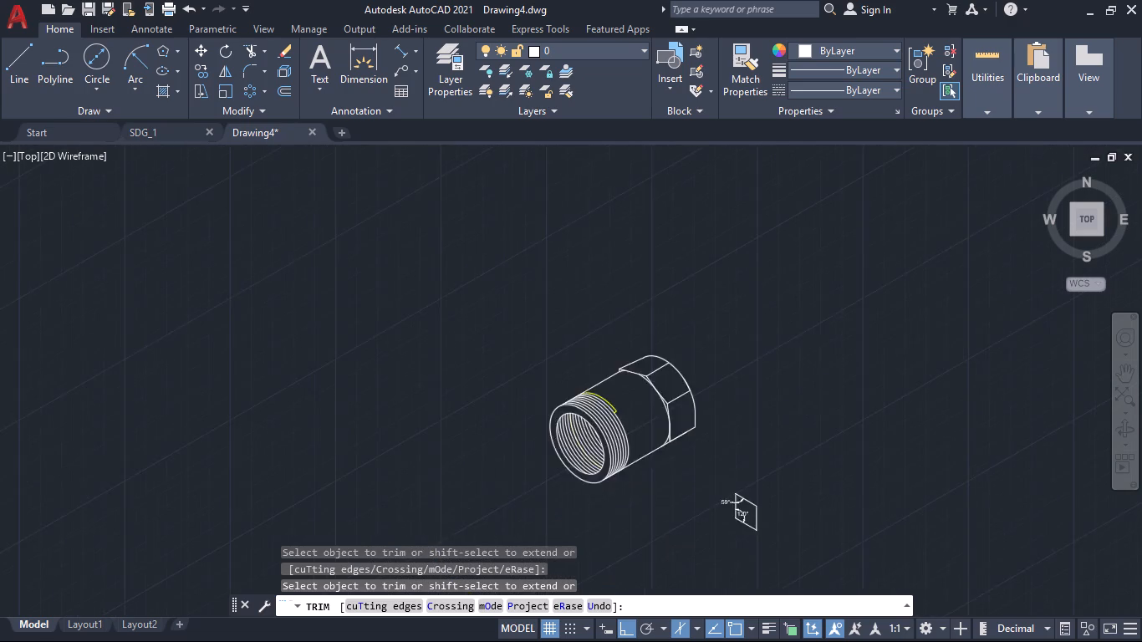
{"action": "key", "text": "Escape"}
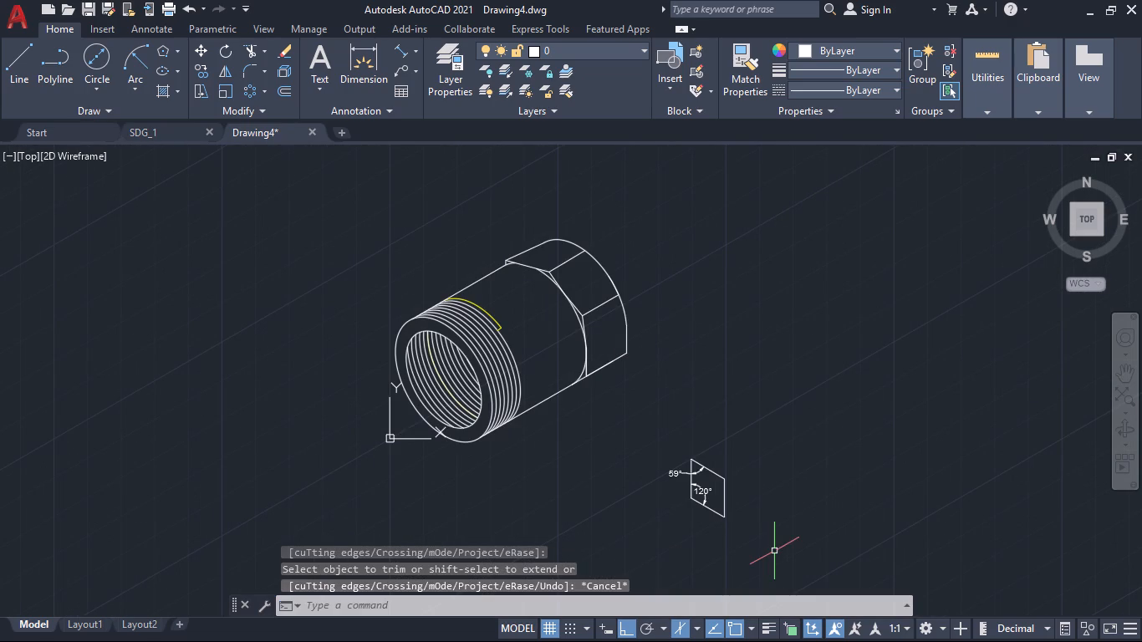
Delete the parallelogram with its 59° and 120° angle dimensions beside the bolt.
{"action": "left_click", "coordinate": [656, 441]}
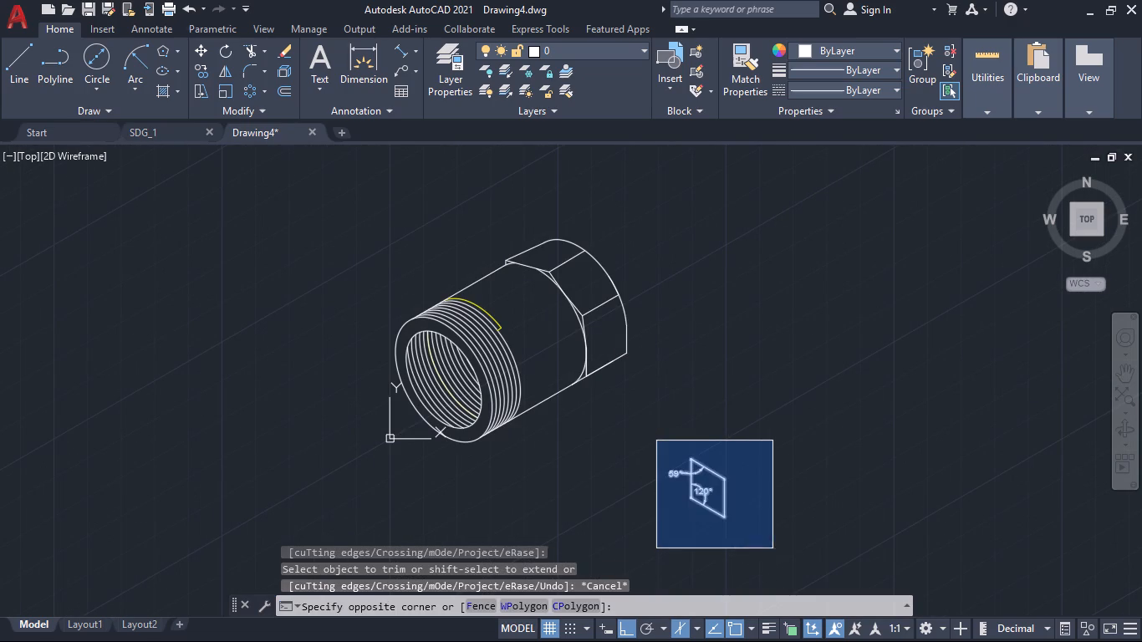
{"action": "left_click", "coordinate": [772, 548]}
{"action": "key", "text": "Delete"}
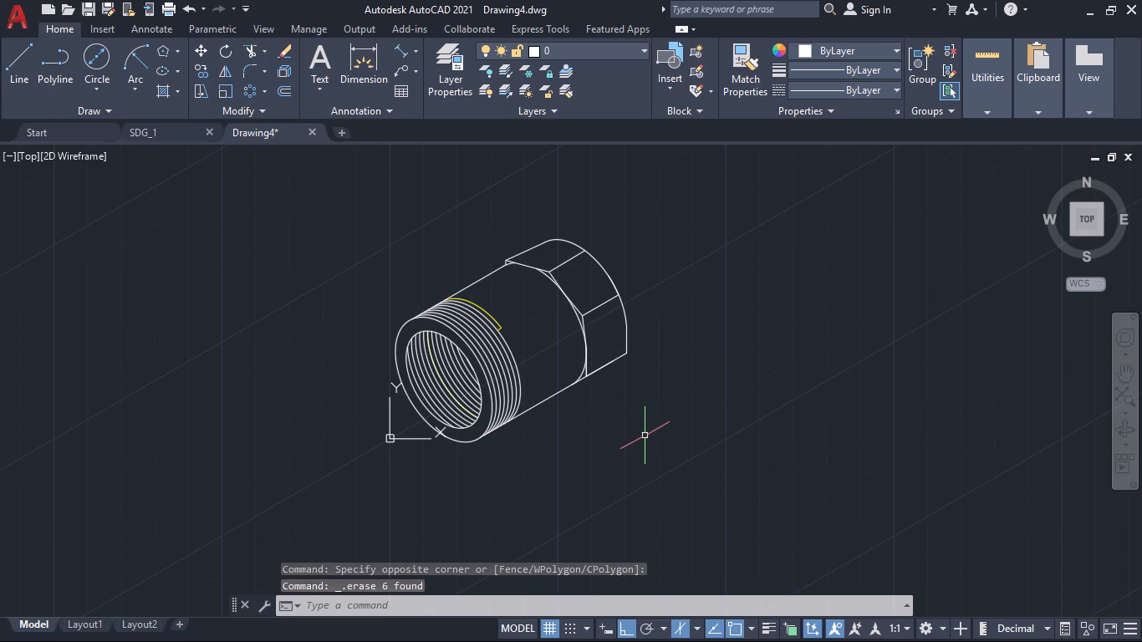
Save the drawing in the Documents folder under the file name Bolt.
{"action": "key", "text": "ctrl+s"}
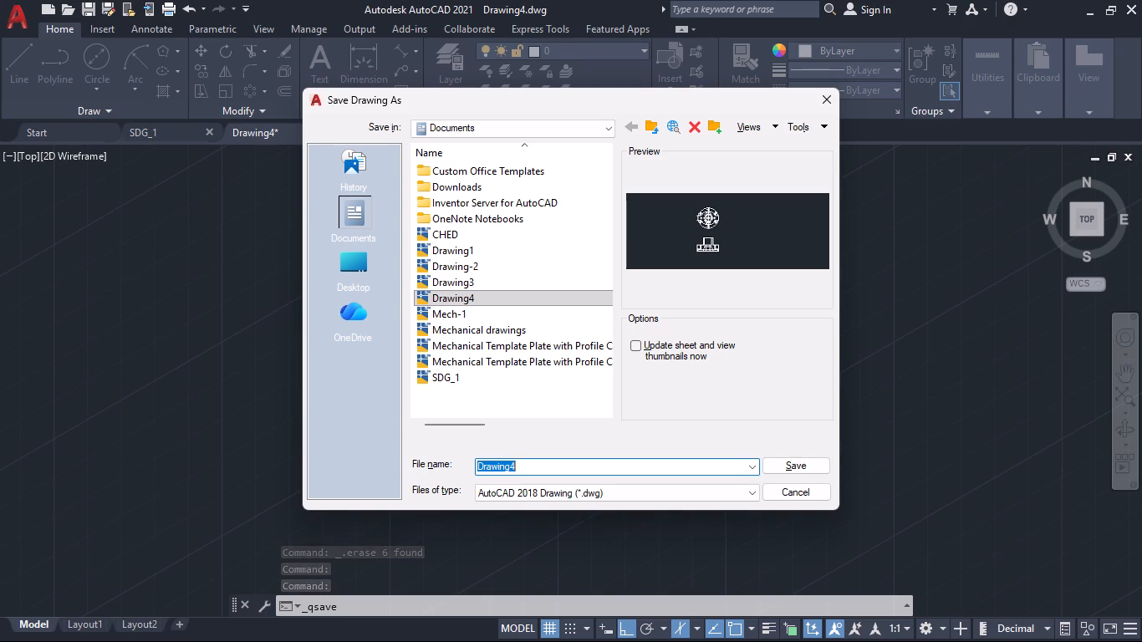
{"action": "left_click", "coordinate": [767, 466]}
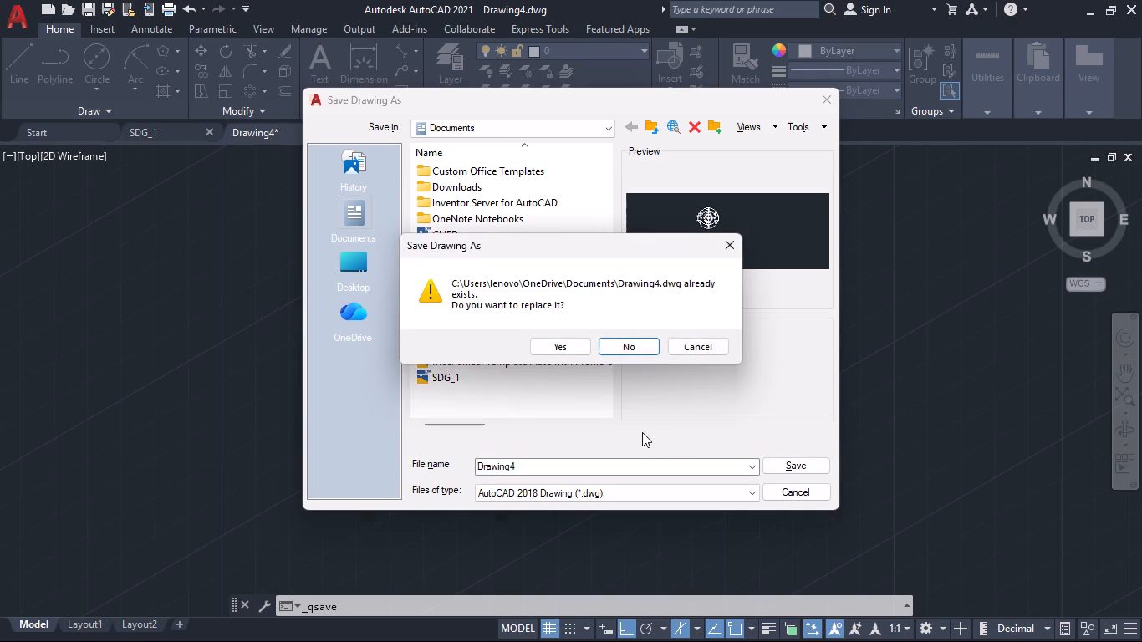
{"action": "left_click", "coordinate": [725, 251]}
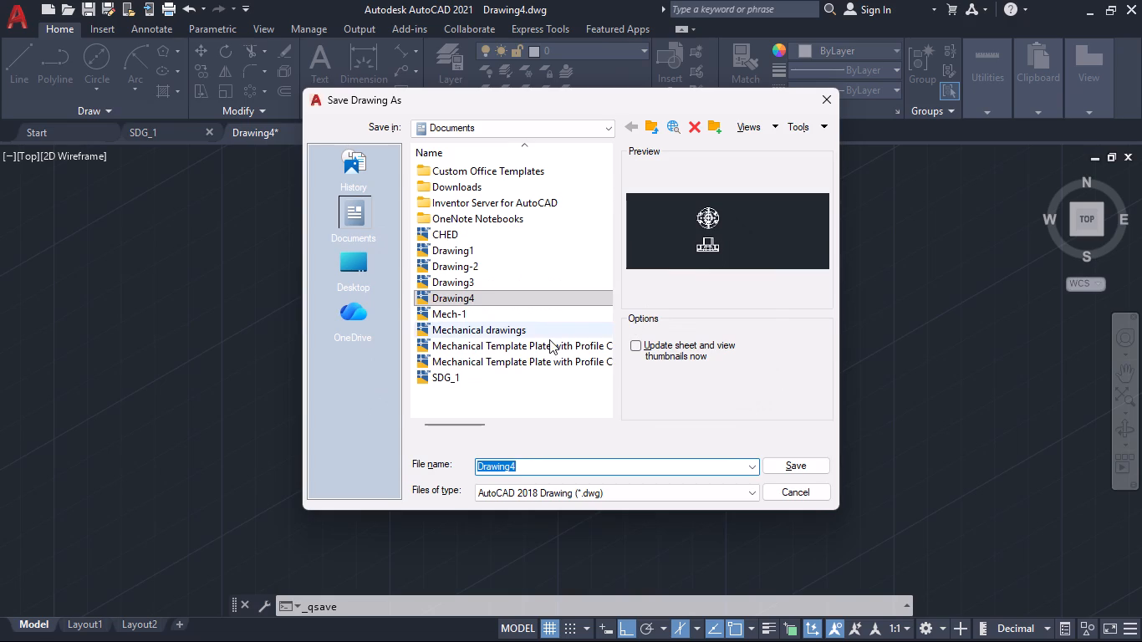
{"action": "double_click", "coordinate": [528, 465]}
{"action": "key", "text": "BackSpace"}
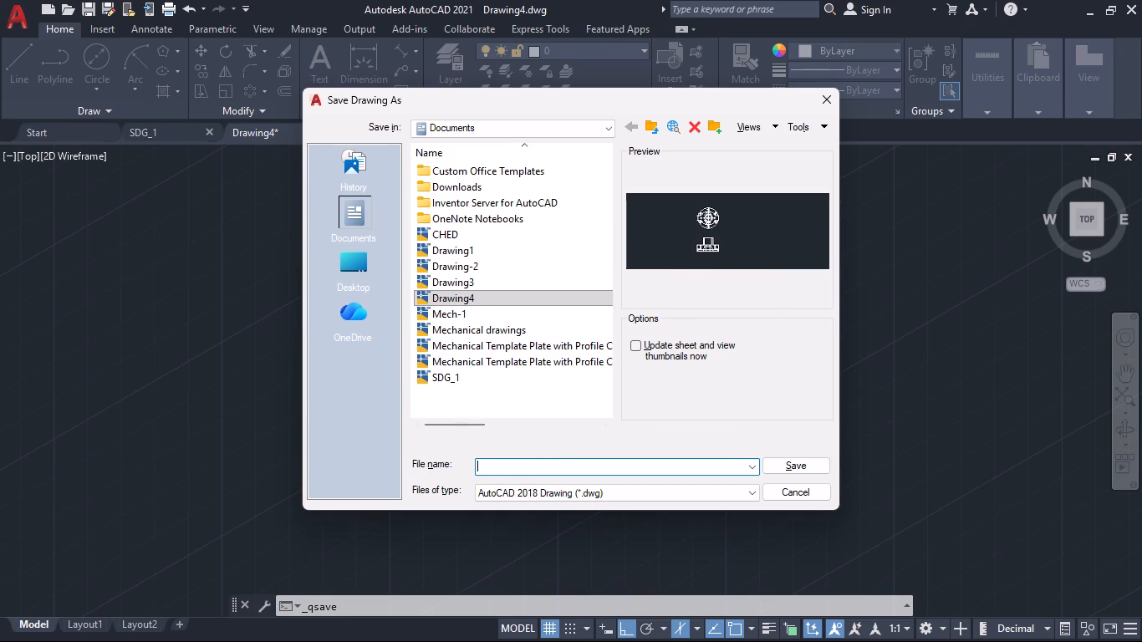
{"action": "key", "text": "BackSpace"}
{"action": "key", "text": "BackSpace"}
{"action": "key", "text": "BackSpace"}
{"action": "type", "text": "Bolt"}
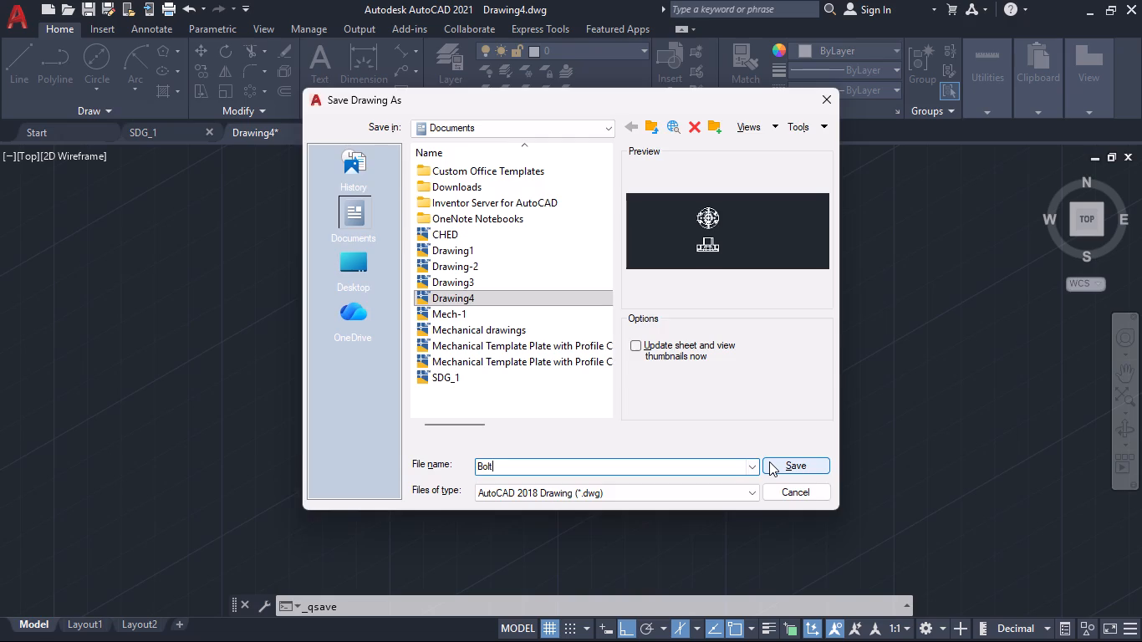
{"action": "left_click", "coordinate": [769, 461]}
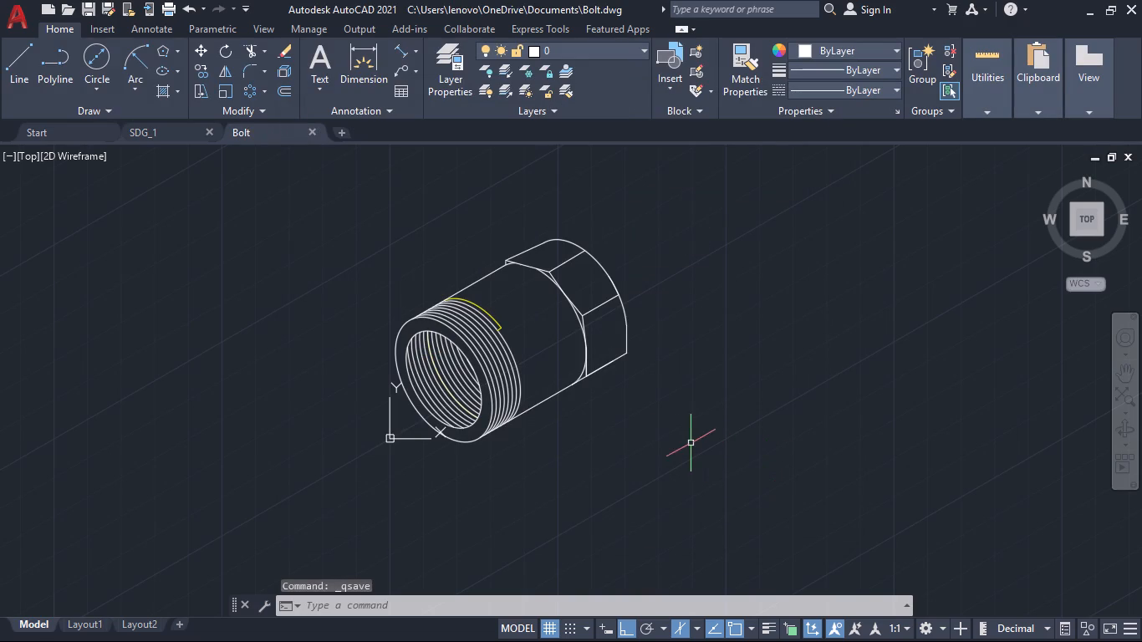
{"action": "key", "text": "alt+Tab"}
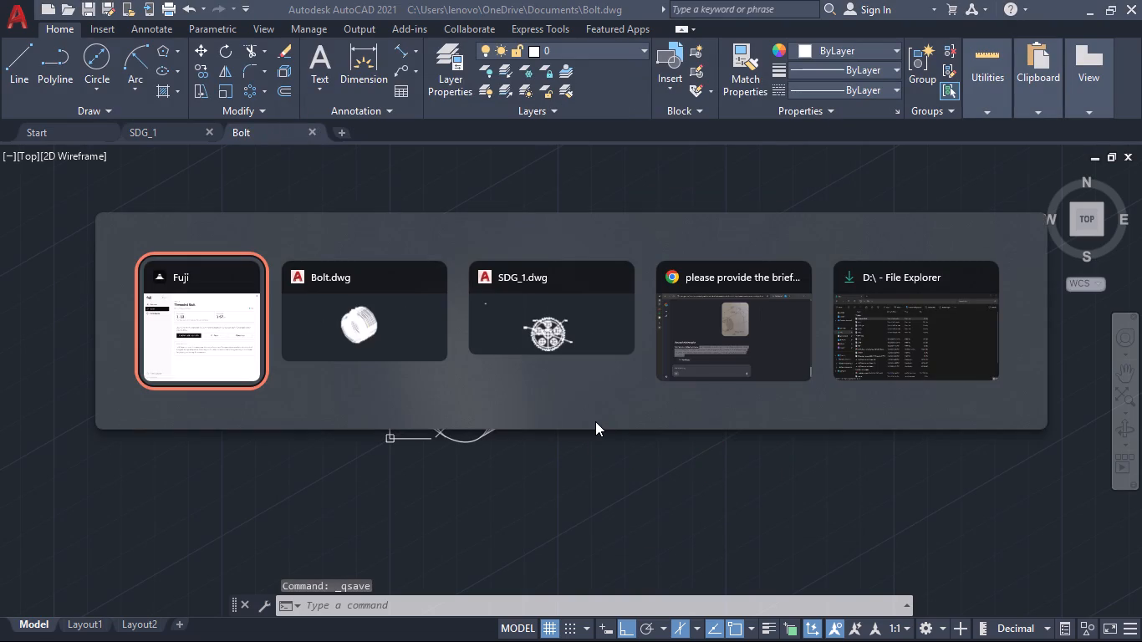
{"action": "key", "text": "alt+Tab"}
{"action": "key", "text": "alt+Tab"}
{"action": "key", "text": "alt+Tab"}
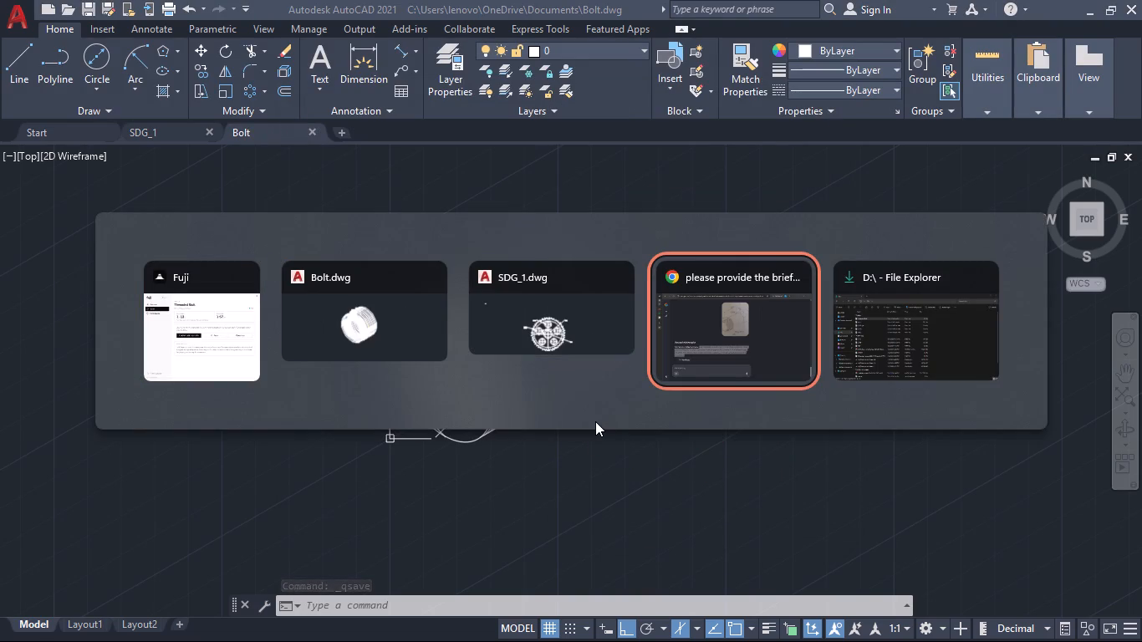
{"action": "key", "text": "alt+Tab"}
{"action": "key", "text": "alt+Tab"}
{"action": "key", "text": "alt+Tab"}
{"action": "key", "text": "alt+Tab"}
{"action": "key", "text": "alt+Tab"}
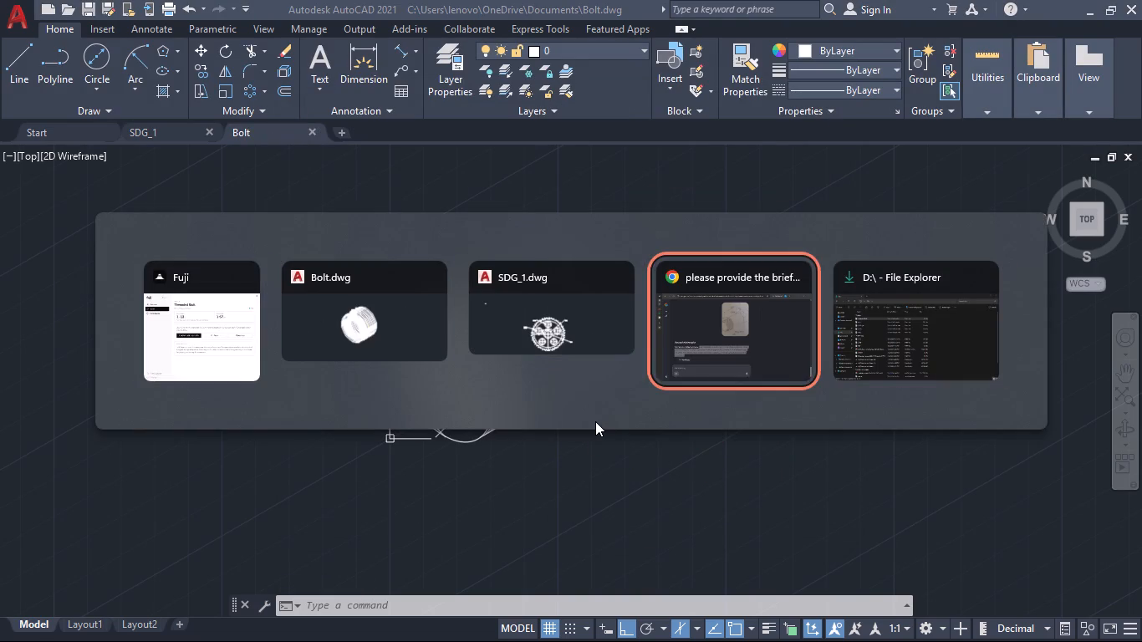